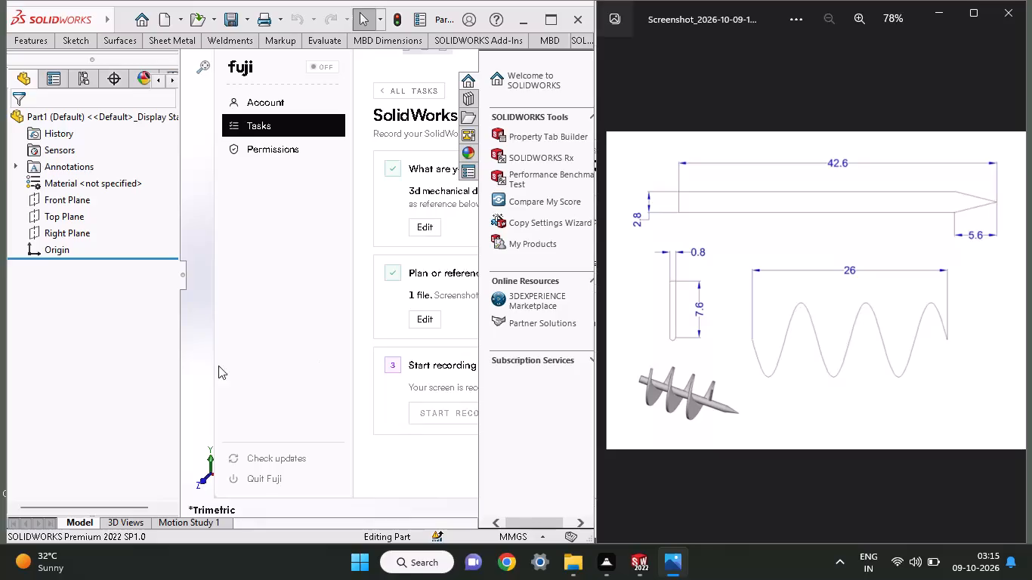
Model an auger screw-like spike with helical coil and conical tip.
Start a new sketch on the Top Plane of the empty part.
click(178, 381)
click(206, 371)
click(193, 367)
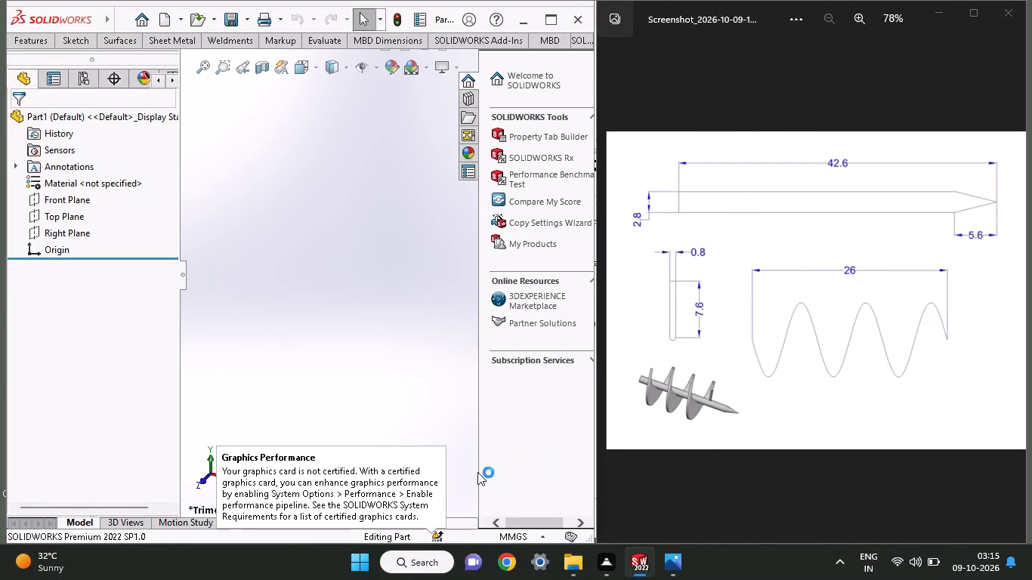
click(70, 213)
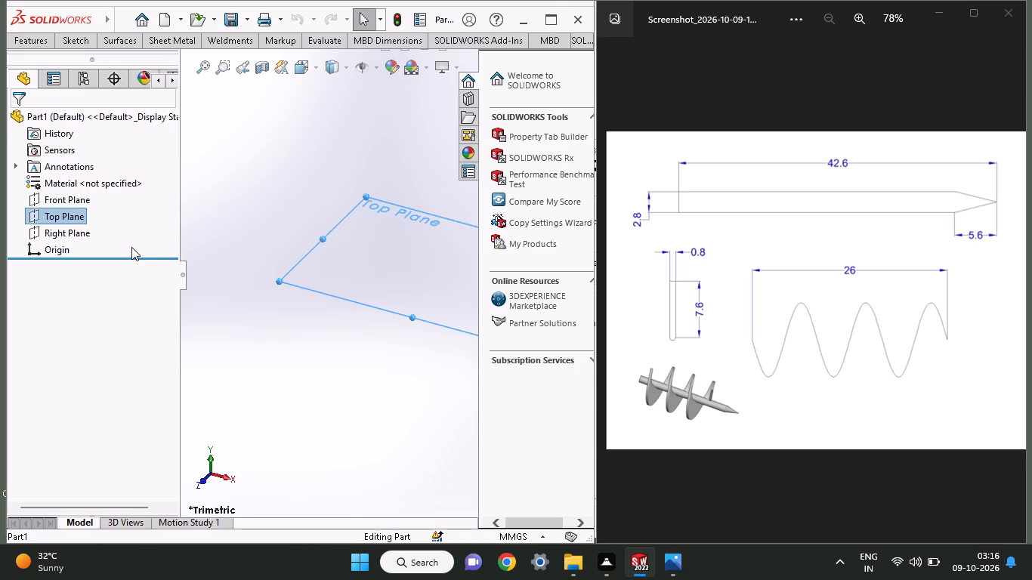
right_click(60, 214)
click(77, 193)
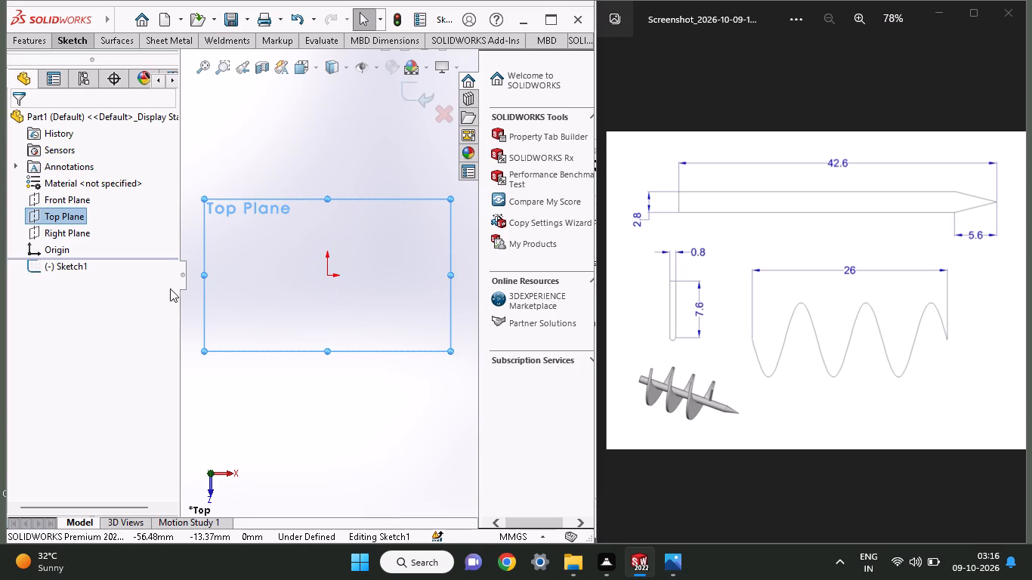
Draw a horizontal line about 149 mm long passing through the origin.
click(72, 35)
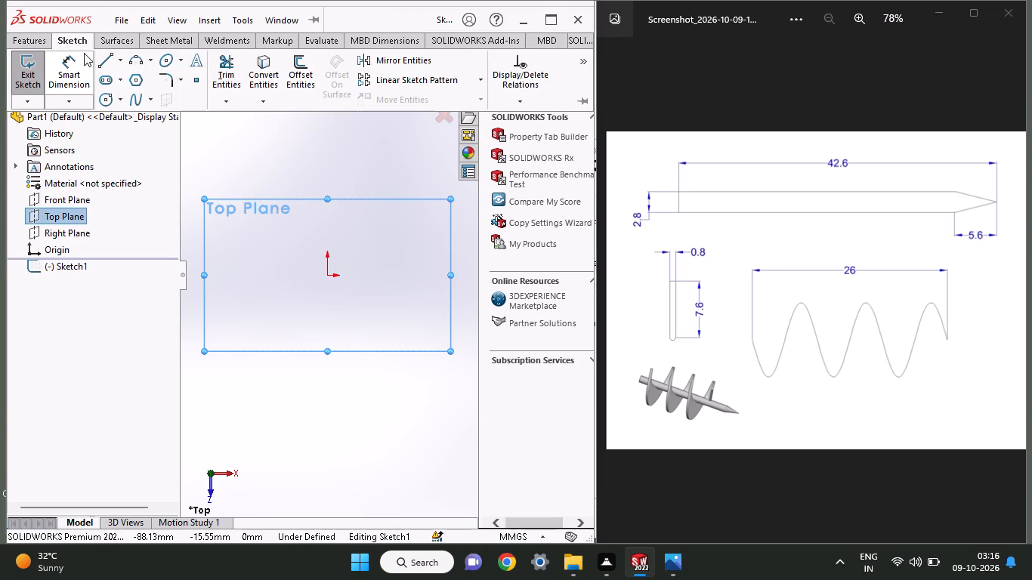
click(104, 66)
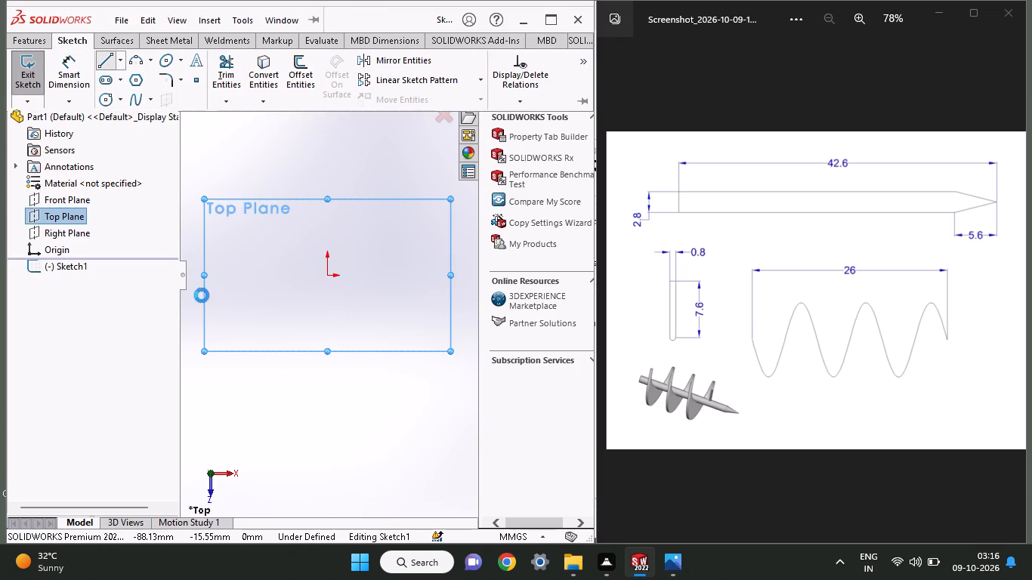
click(202, 277)
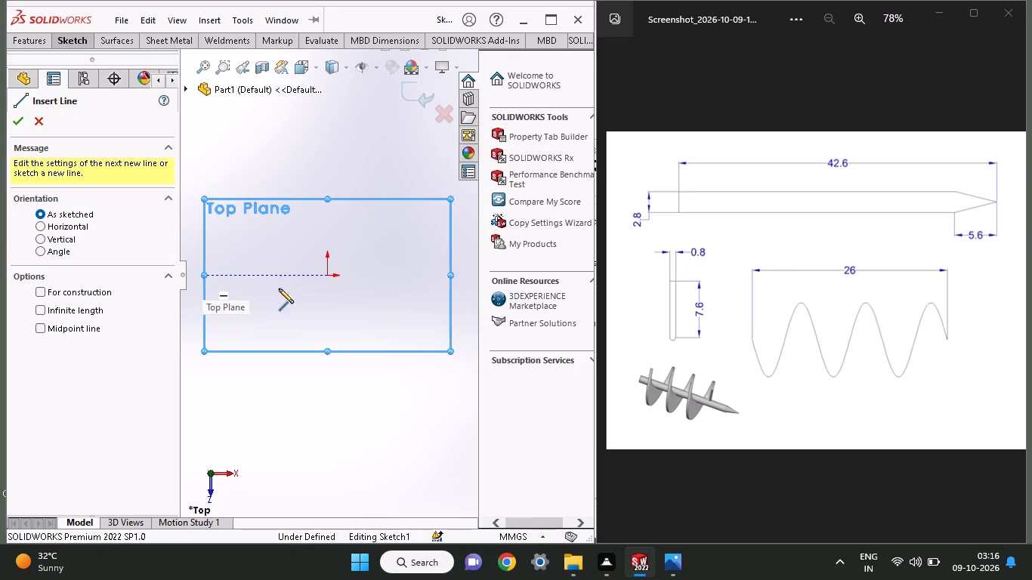
click(408, 278)
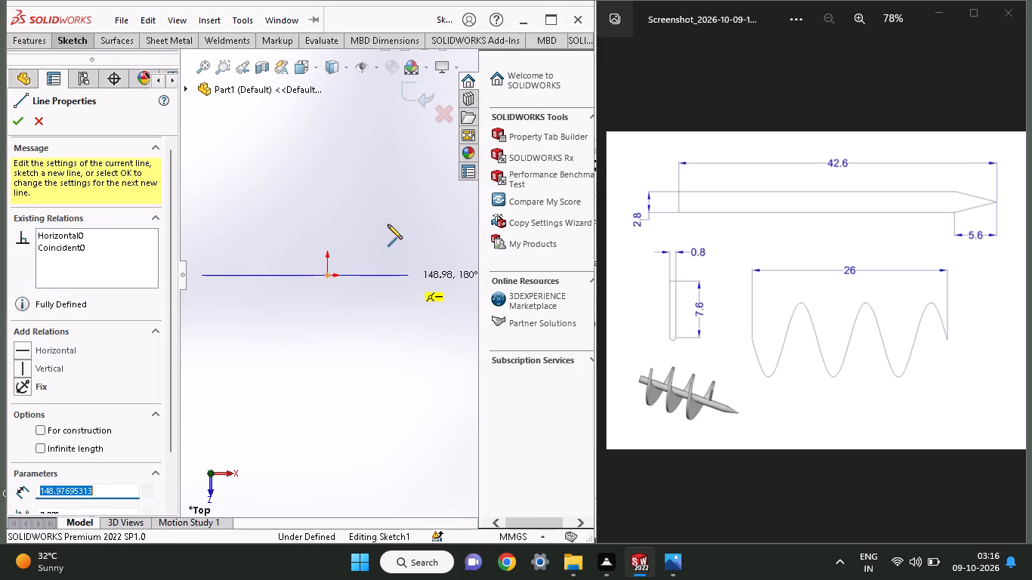
right_click(371, 227)
click(424, 246)
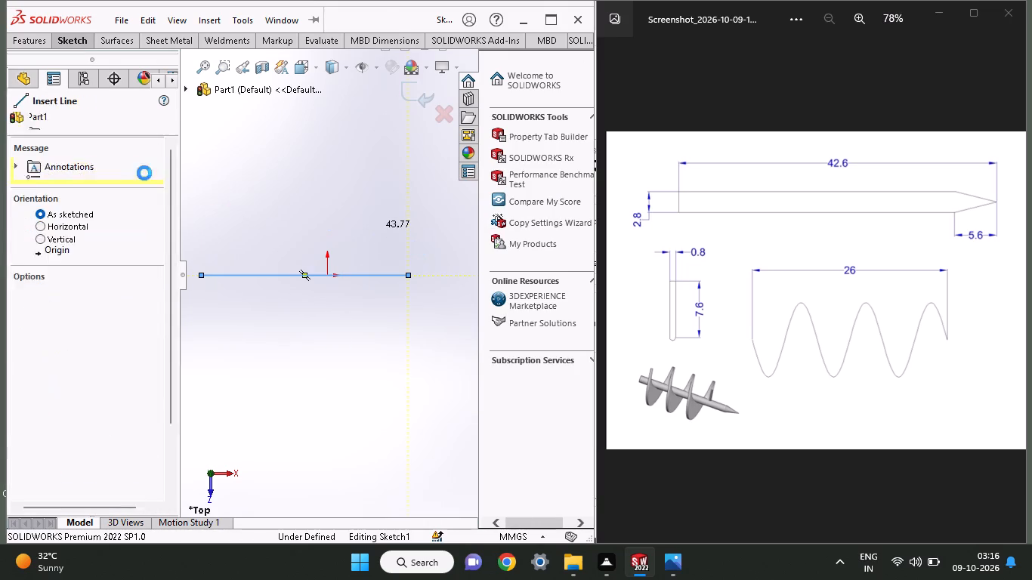
Dimension the horizontal line's length between its endpoints as 42.6 mm.
click(80, 39)
click(73, 55)
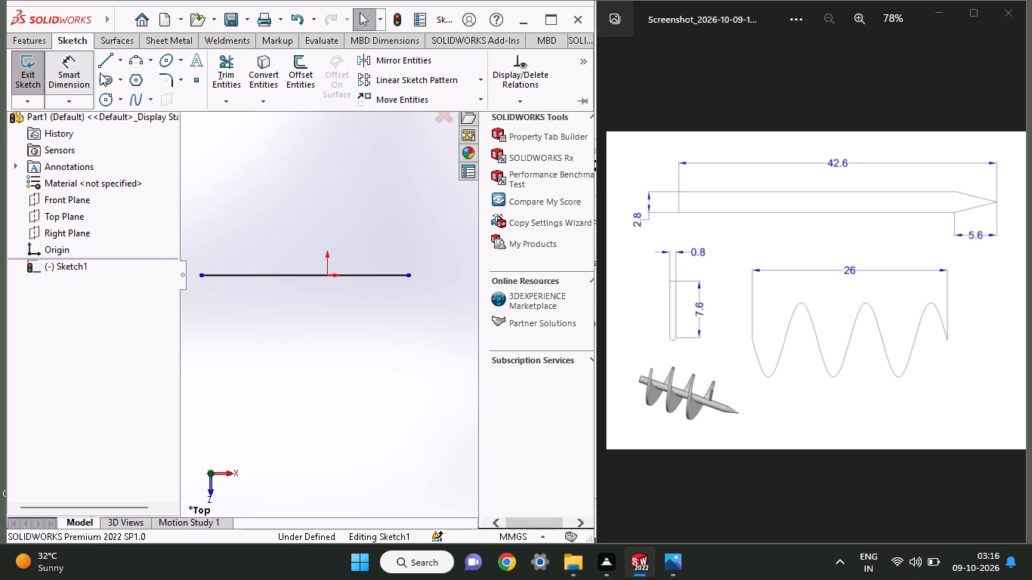
click(201, 277)
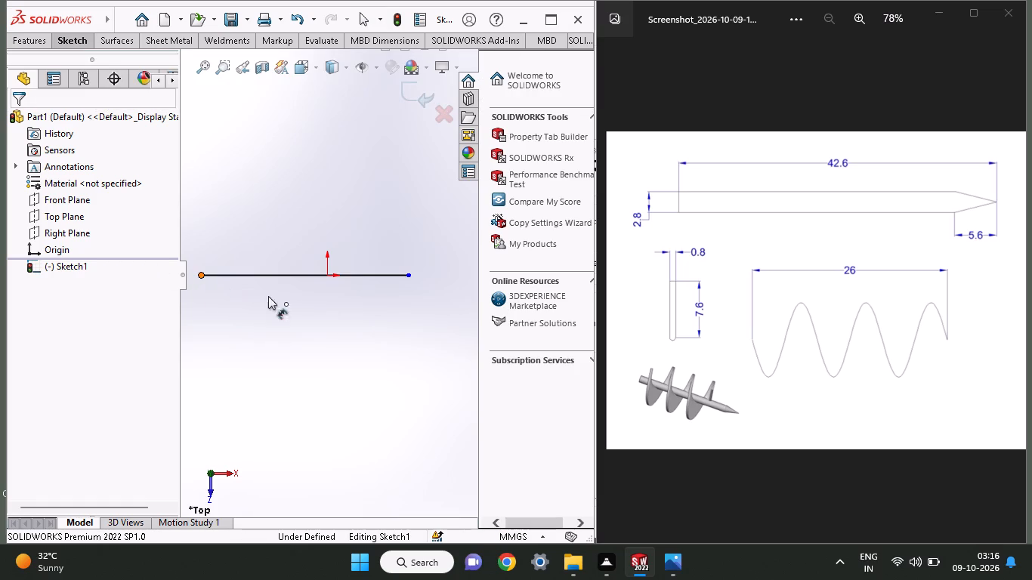
click(407, 273)
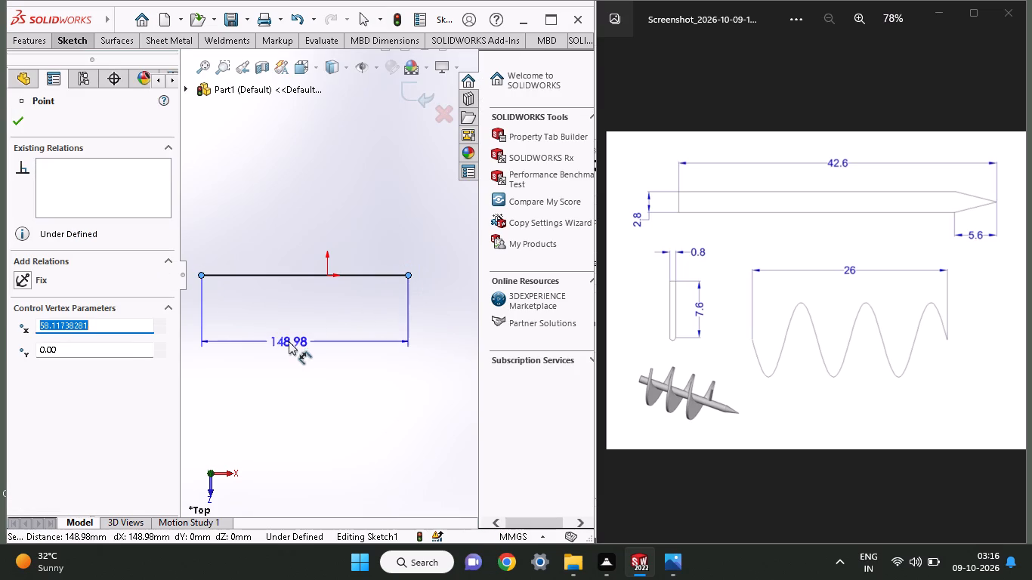
click(288, 336)
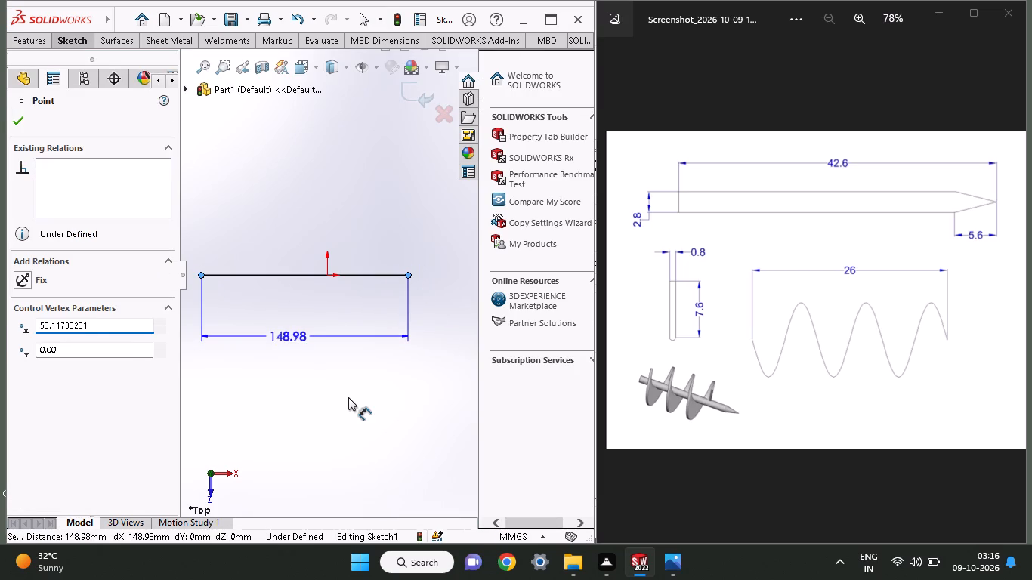
key(4)
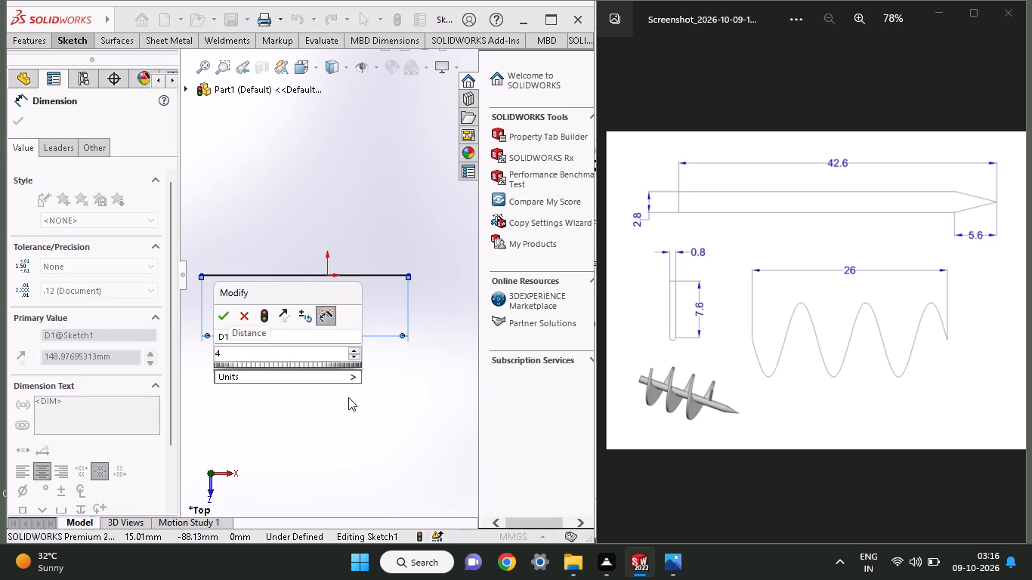
text(2.6)
key(Return)
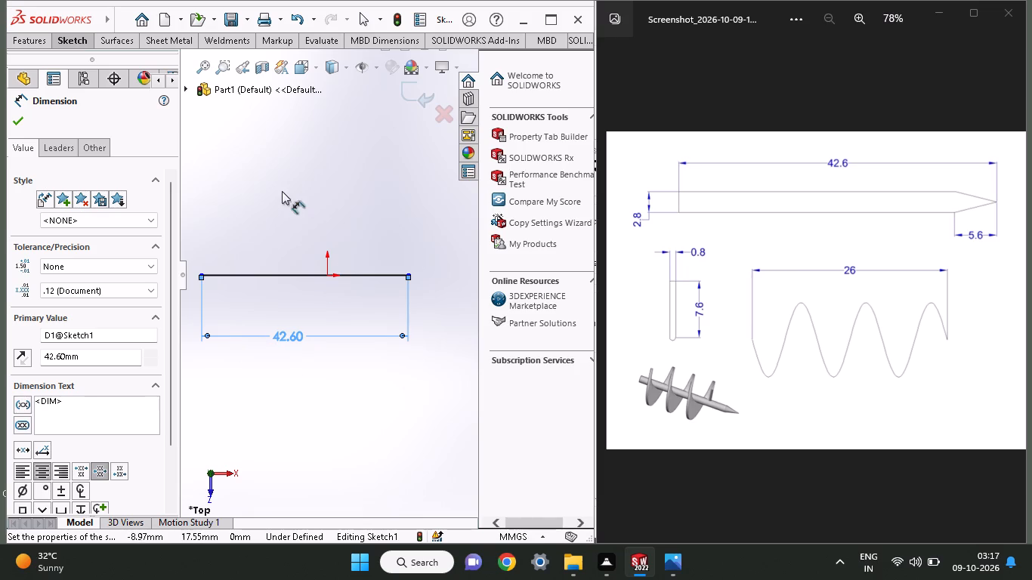
Offset the 42.6 mm line by 2.8 mm to its upper side.
click(78, 43)
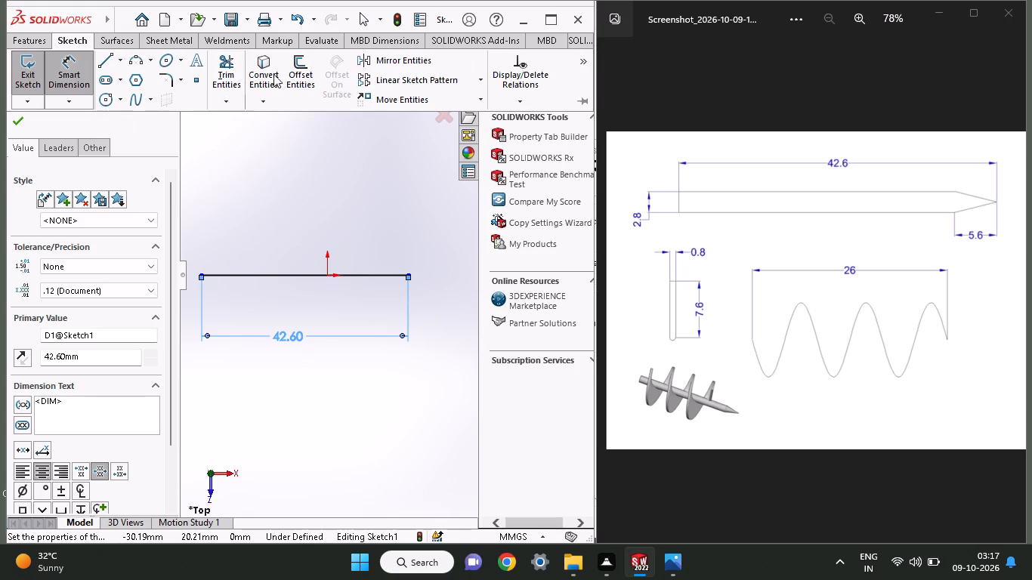
click(302, 72)
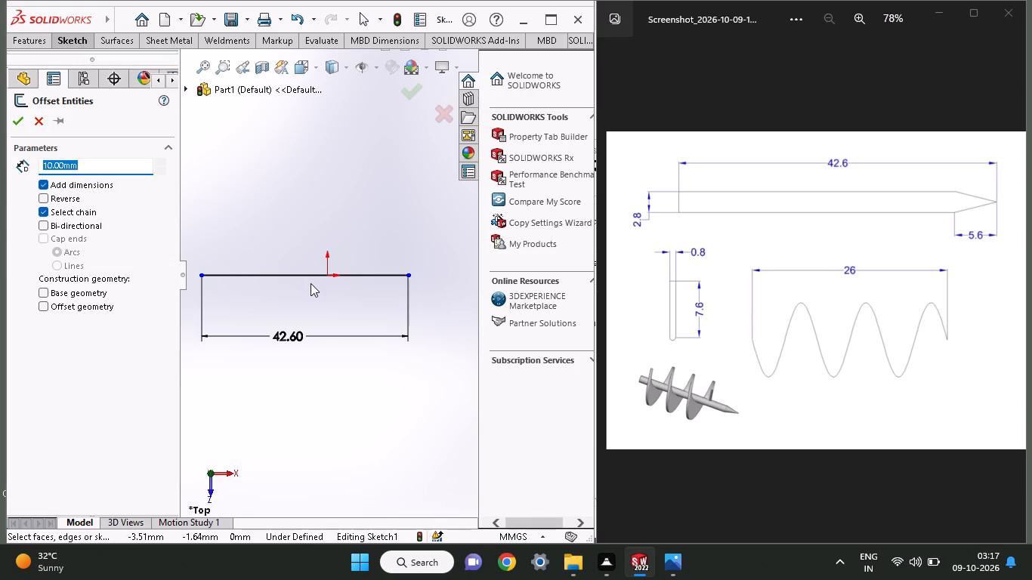
click(301, 276)
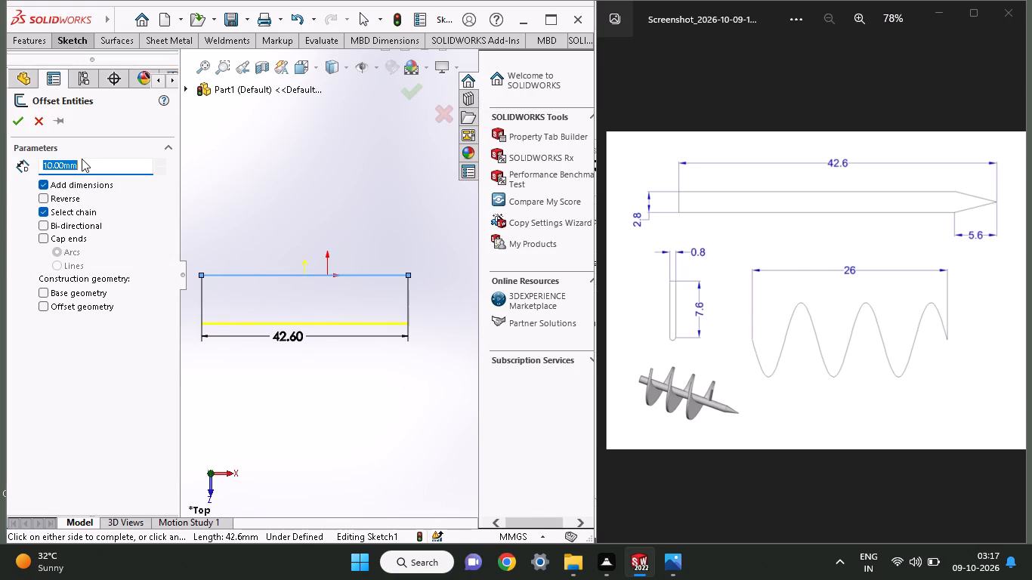
key(2)
text(.83)
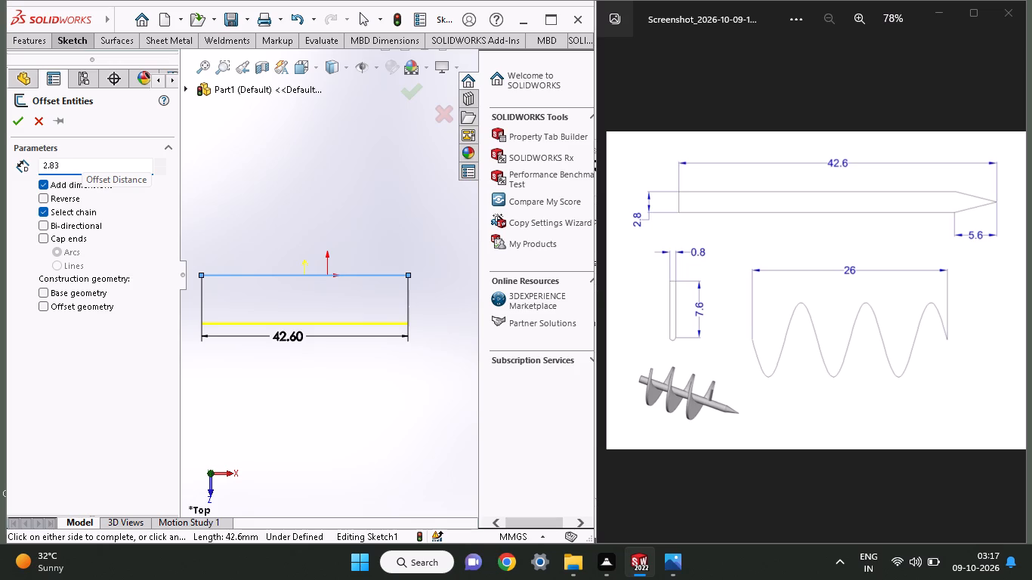
key(BackSpace)
click(210, 241)
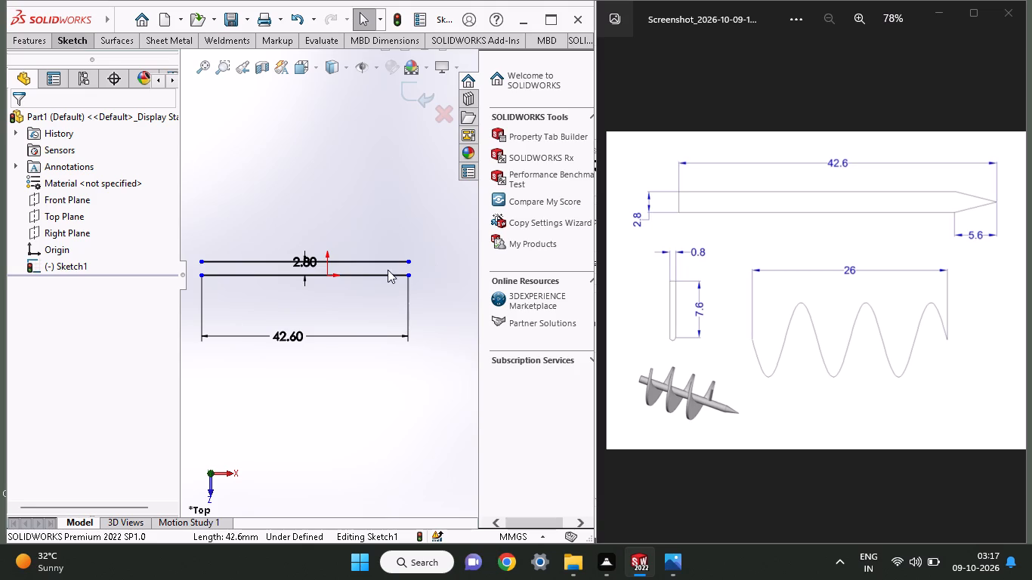
Offset the upper line by another 2.8 mm, reversed so the copy lies above it.
click(79, 45)
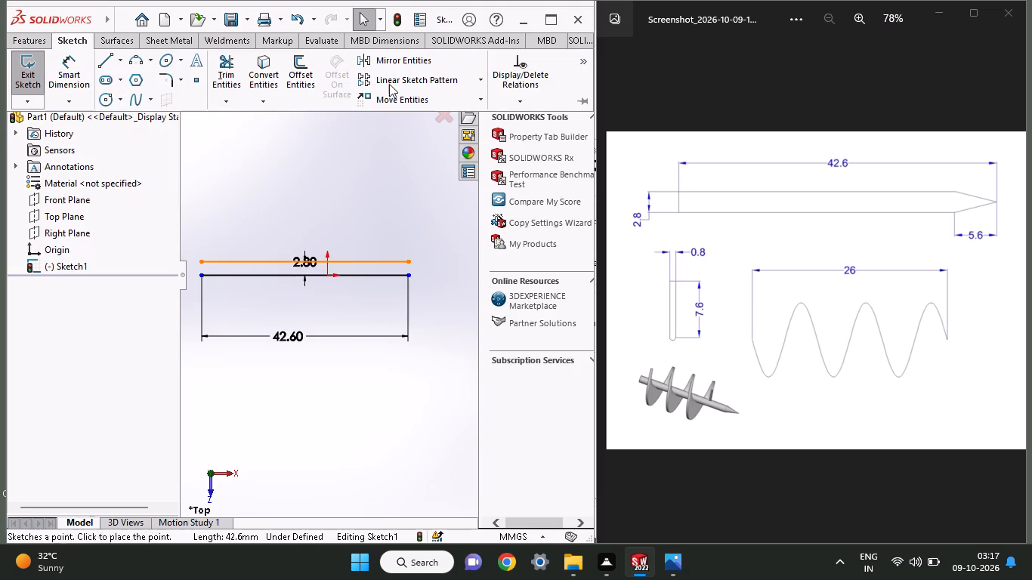
click(301, 85)
click(273, 262)
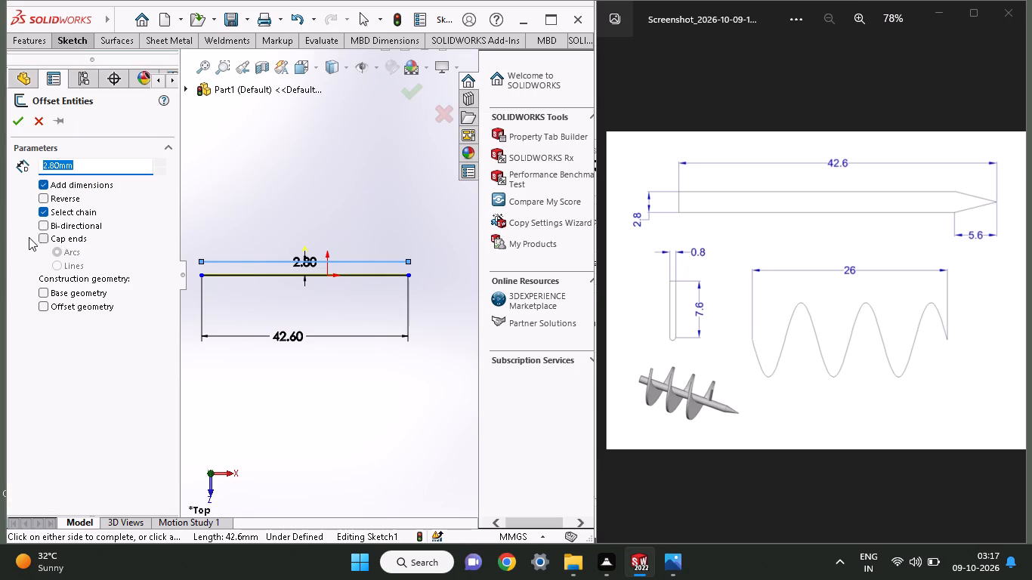
click(54, 199)
click(12, 121)
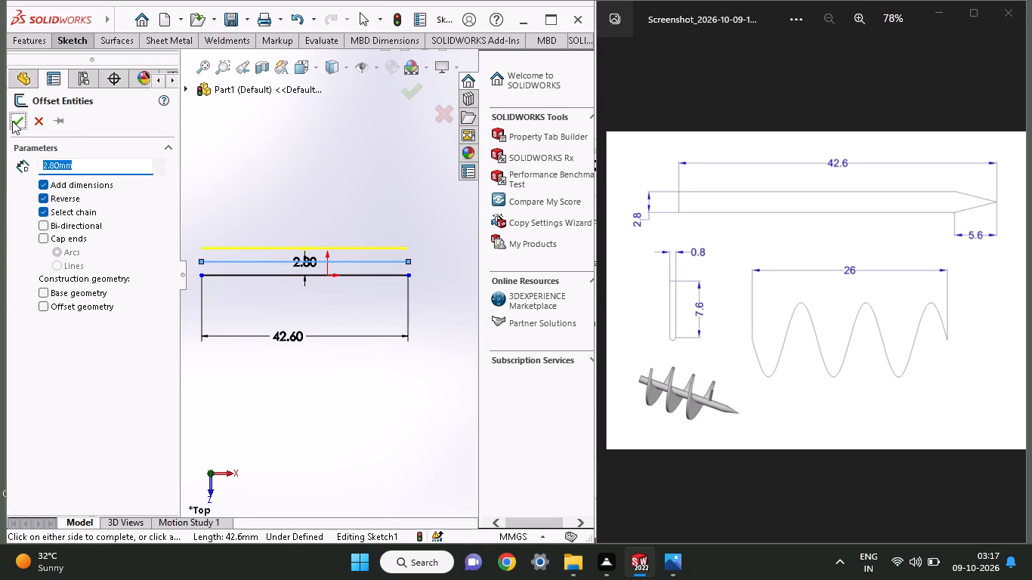
Draw a vertical line joining the right endpoints of the lowest and uppermost horizontal lines.
click(67, 49)
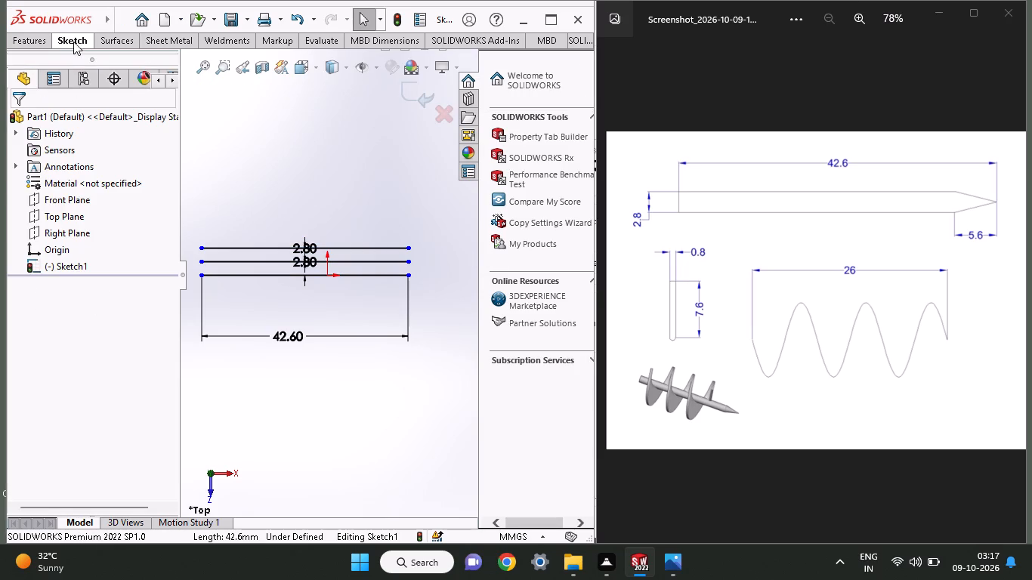
click(74, 40)
click(107, 61)
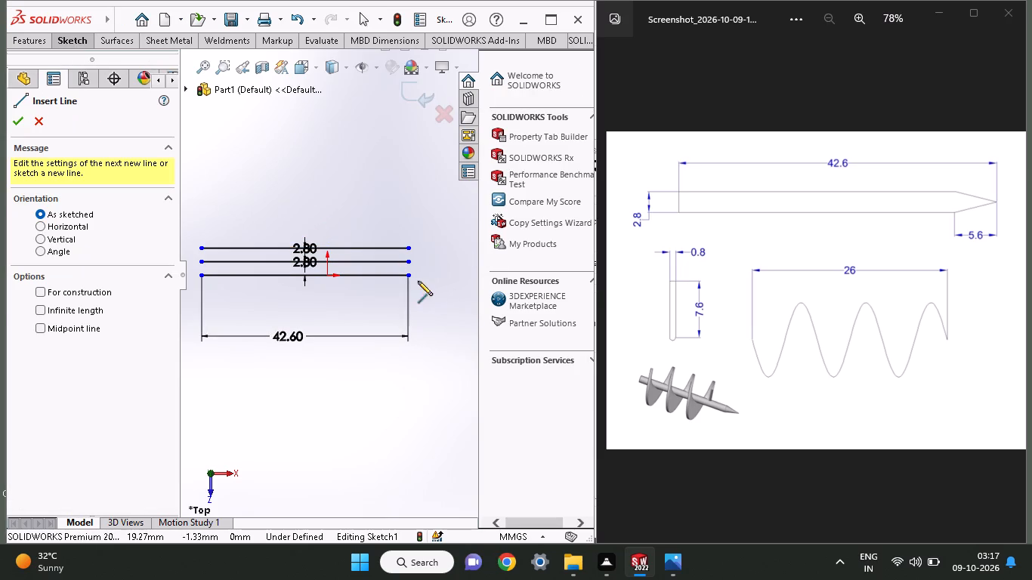
click(406, 276)
click(409, 245)
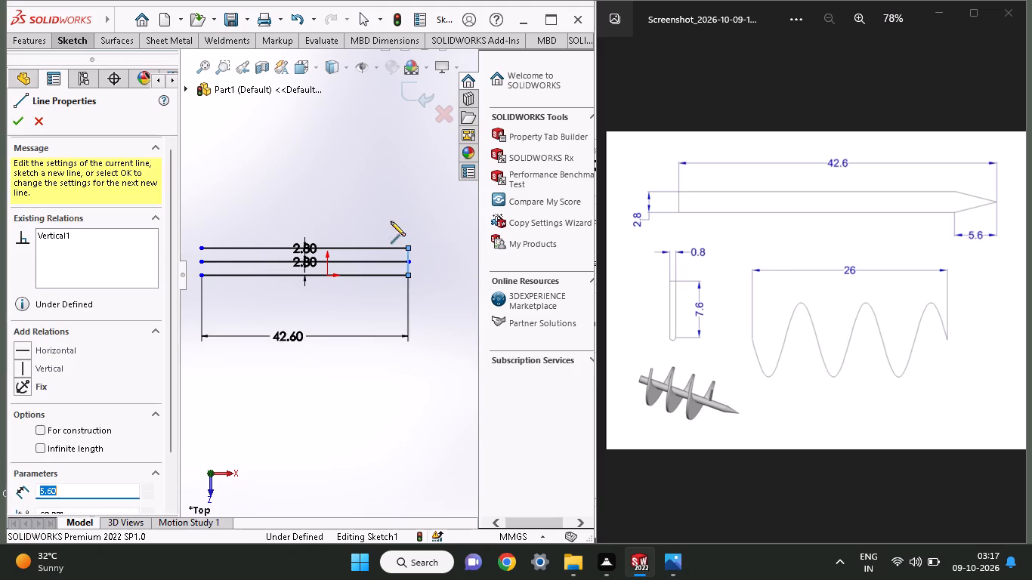
right_click(391, 220)
click(400, 233)
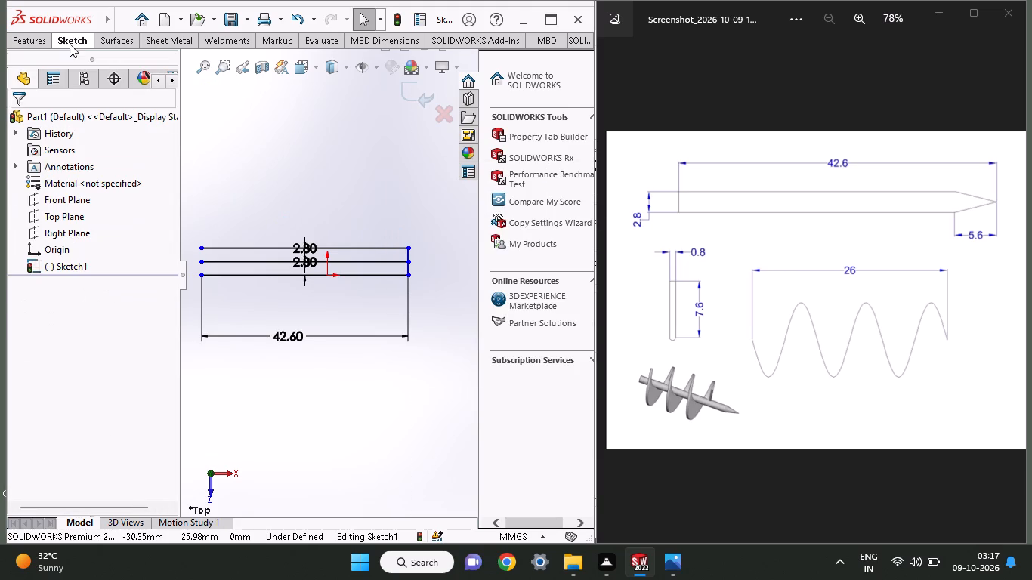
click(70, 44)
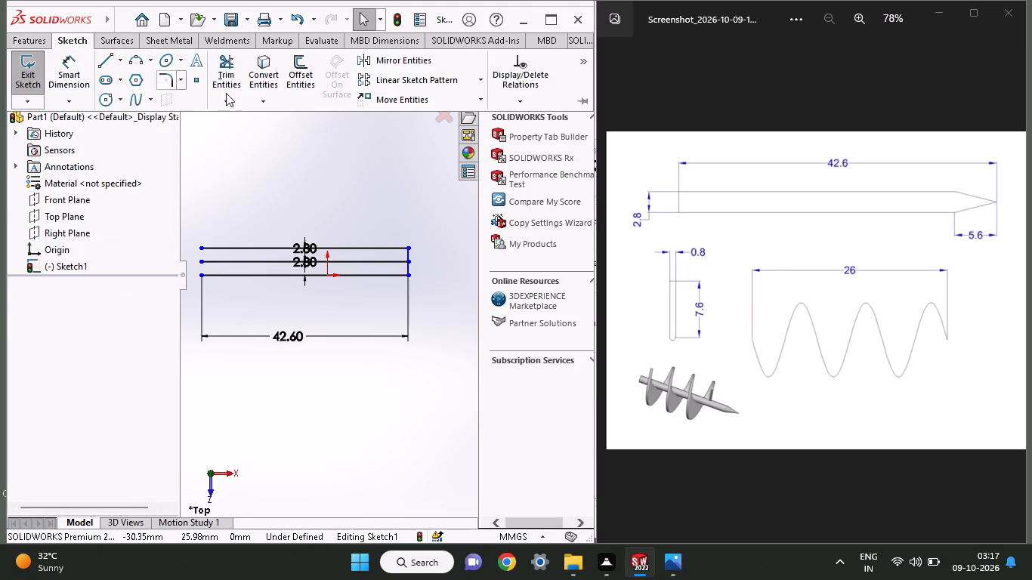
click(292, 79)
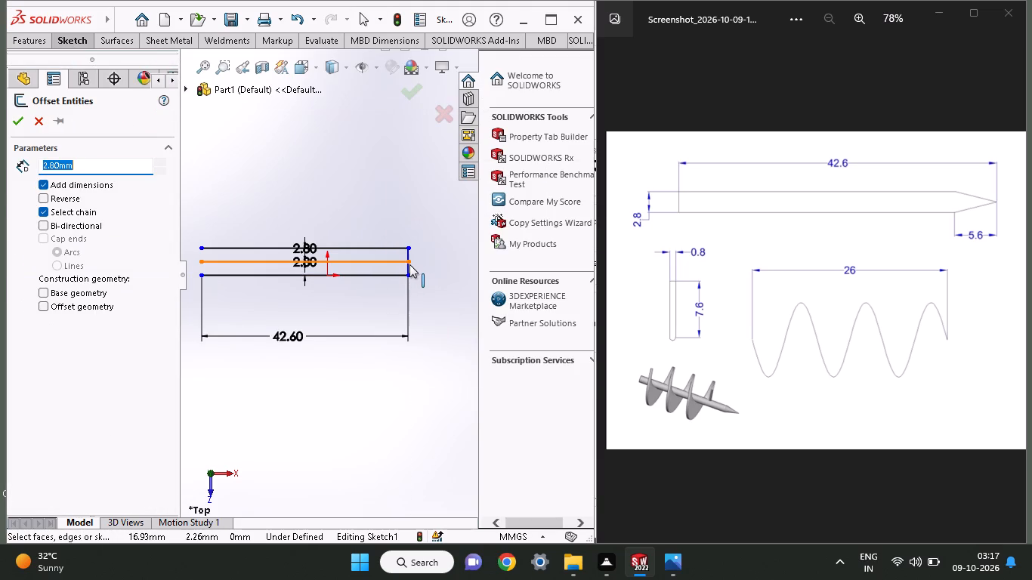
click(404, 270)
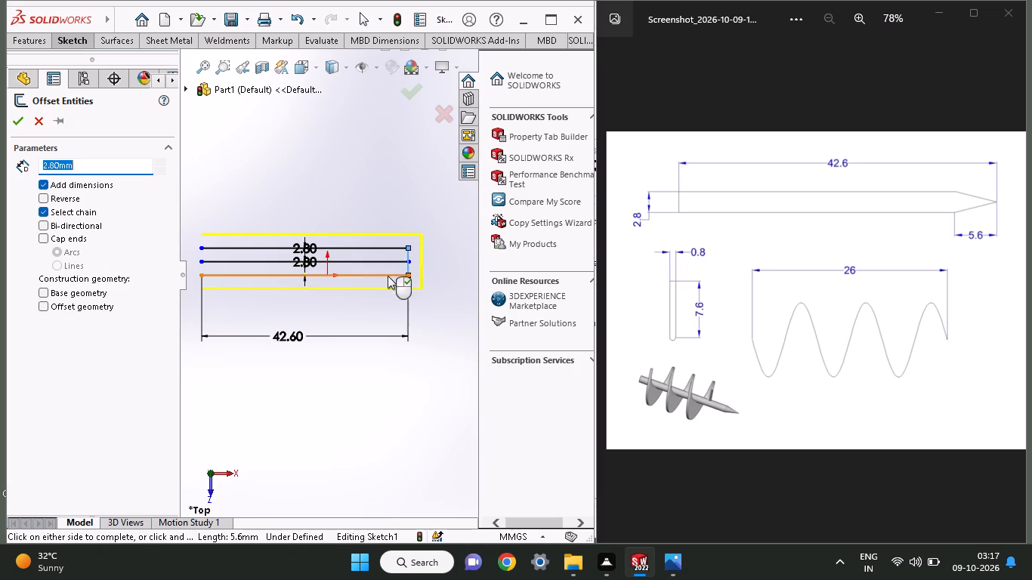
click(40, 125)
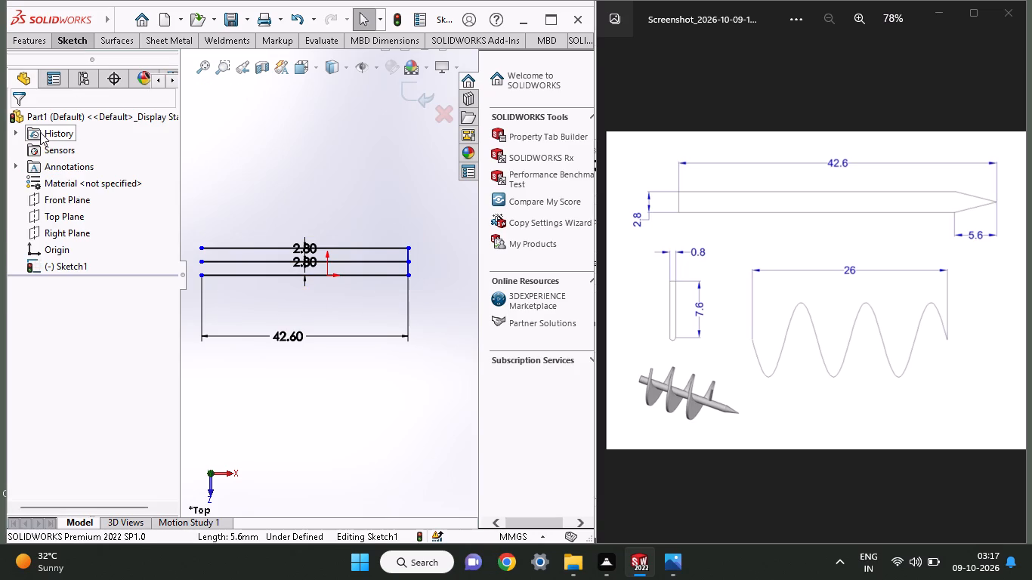
Draw a vertical line near the right end, from the lowest horizontal line to just past the uppermost one.
click(75, 43)
click(105, 62)
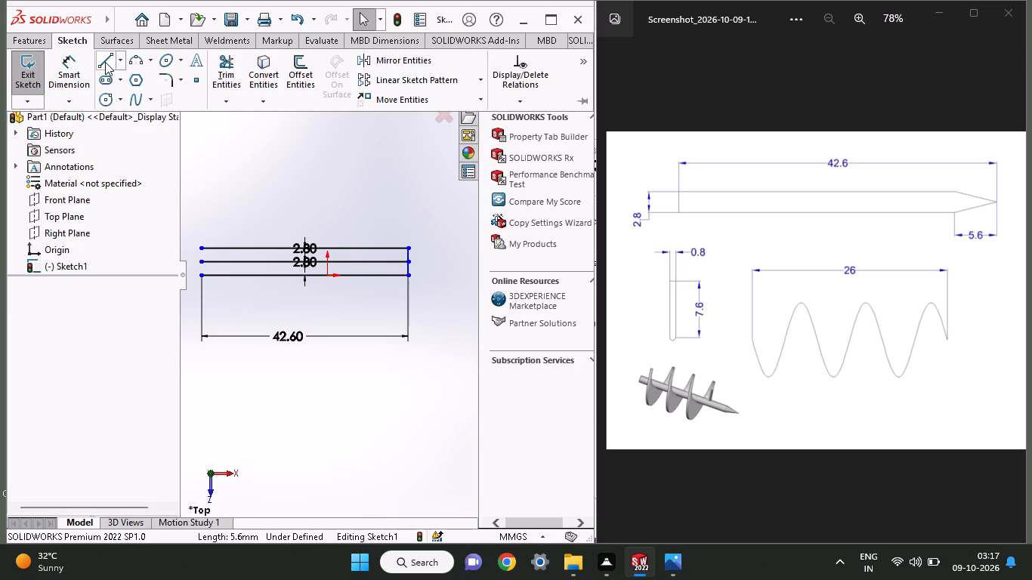
click(380, 274)
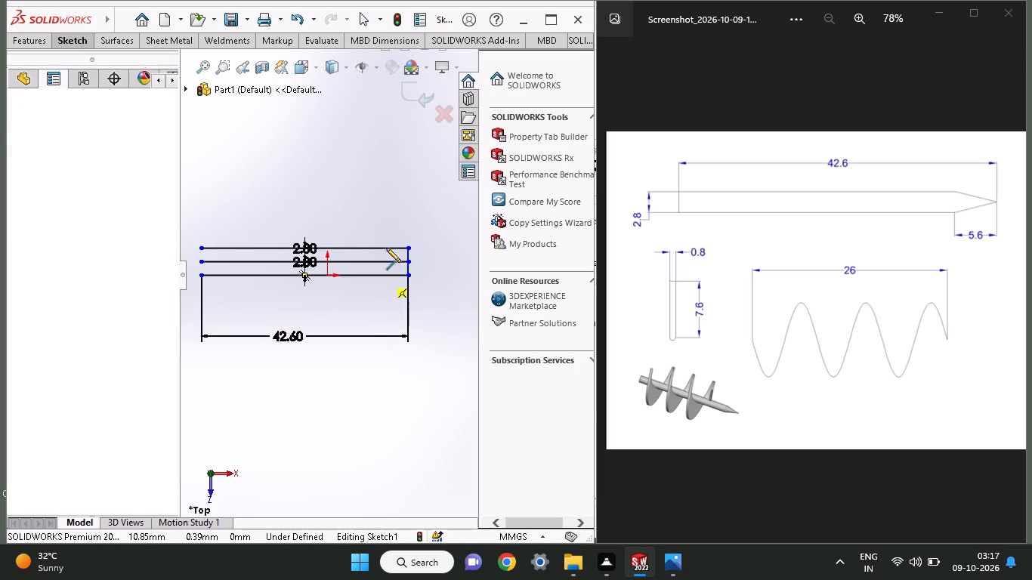
click(379, 243)
right_click(368, 174)
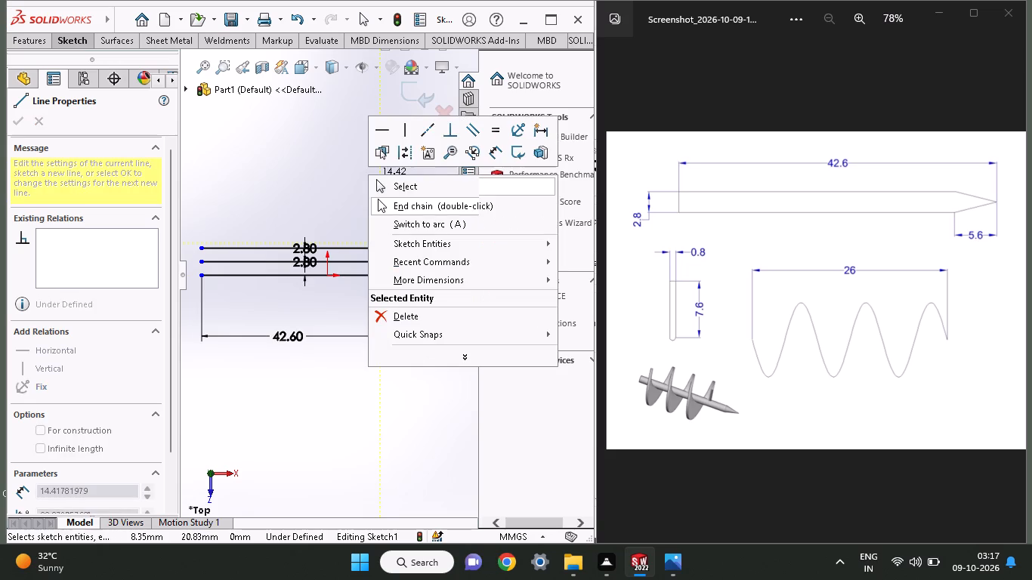
click(378, 185)
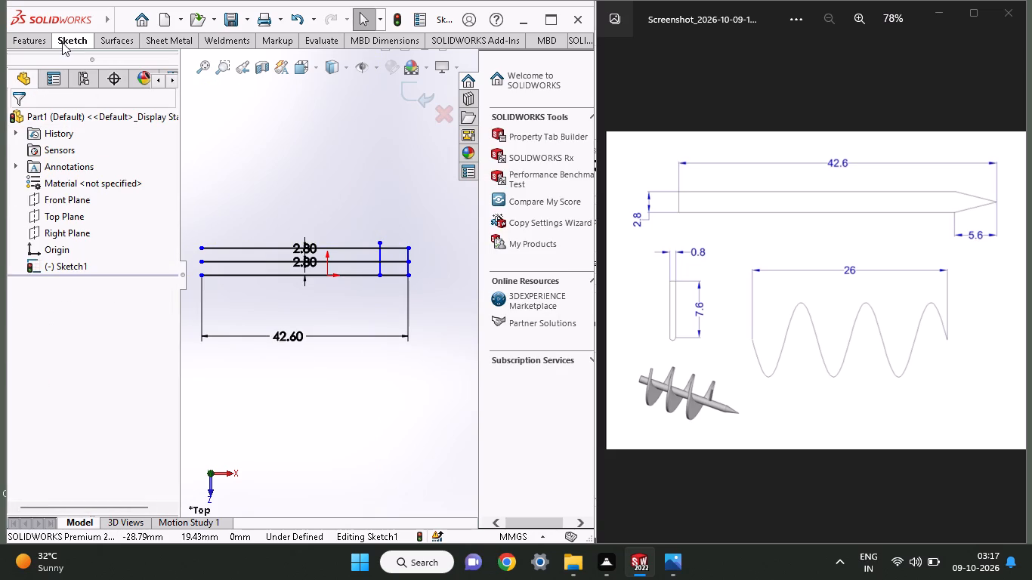
Dimension the distance from the new vertical line's lower endpoint to the lowest line's right endpoint as 5.6 mm.
click(64, 50)
click(66, 36)
click(71, 68)
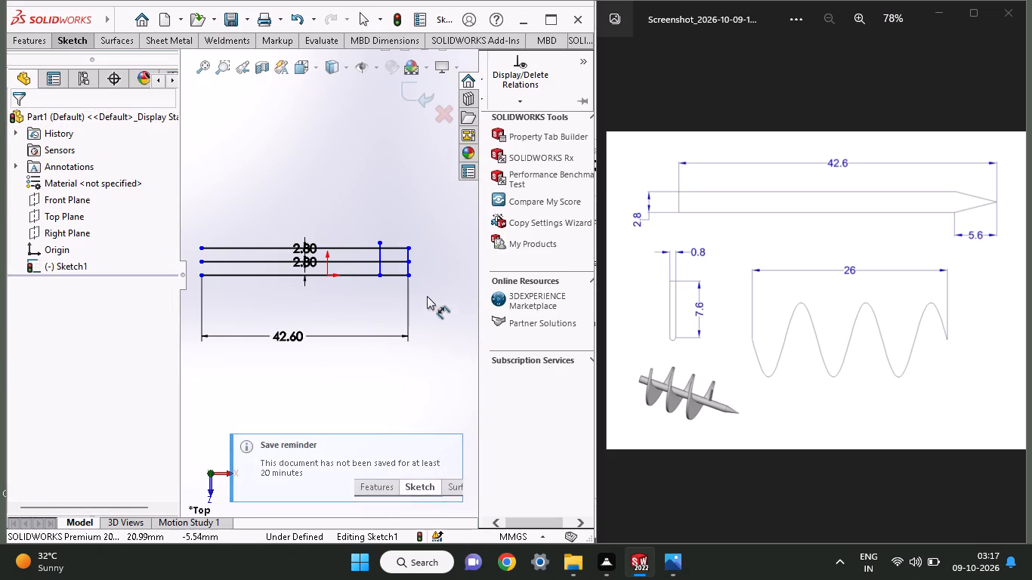
click(412, 277)
click(376, 278)
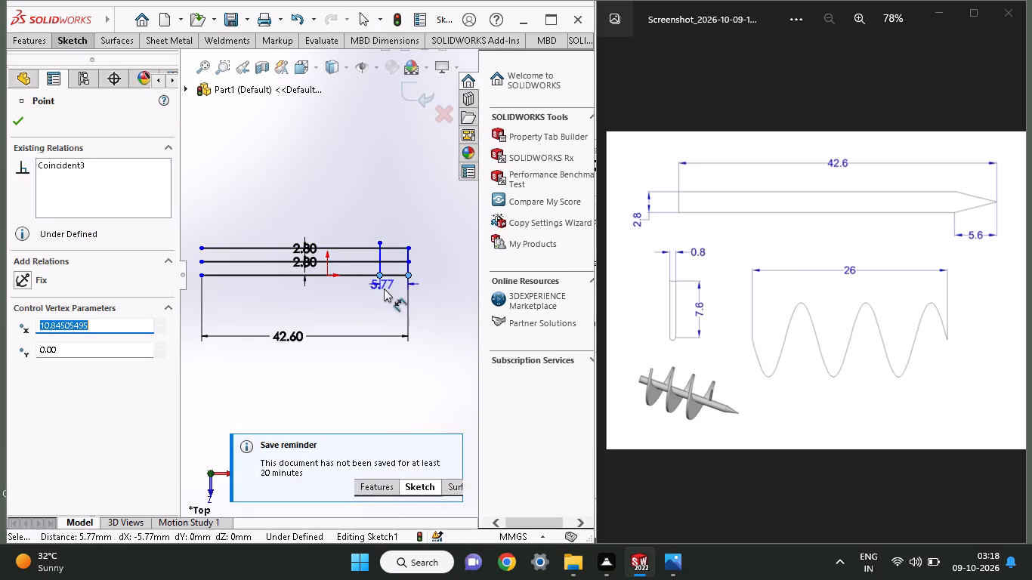
click(385, 302)
text(5.6)
key(Return)
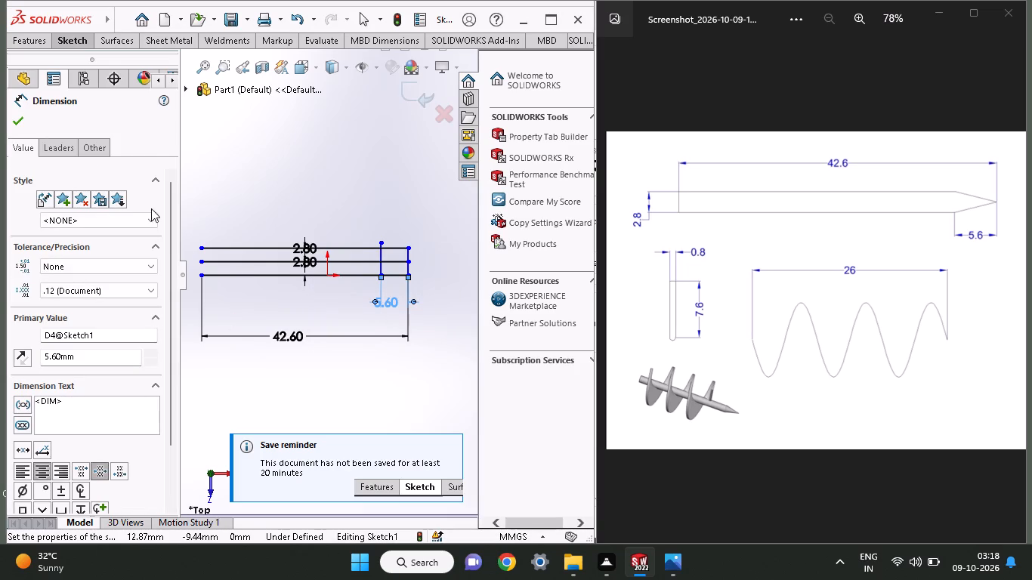
click(15, 126)
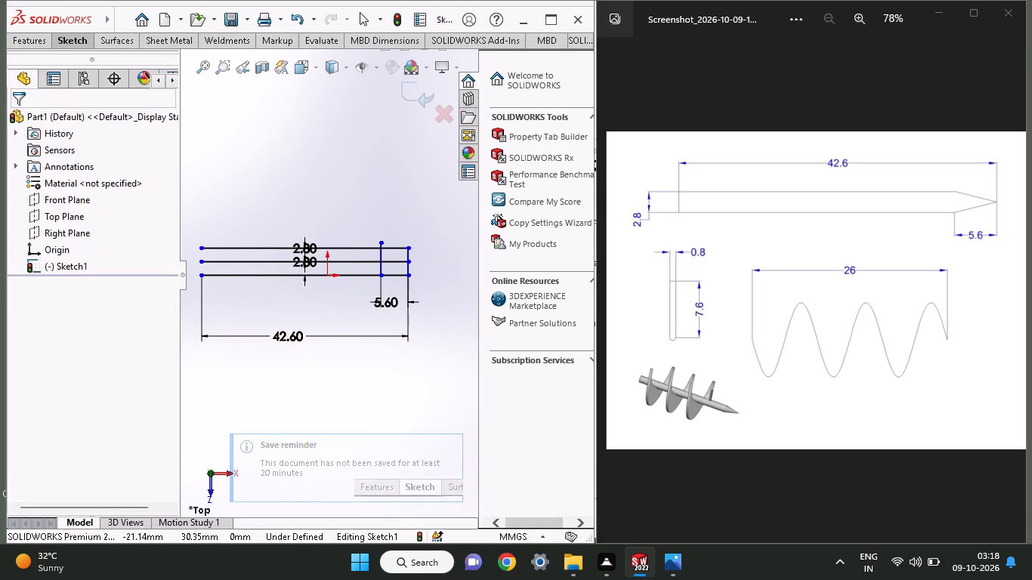
Draw the slanted tip line from the middle line's right endpoint to where the inner vertical line crosses the uppermost line.
click(52, 45)
click(96, 60)
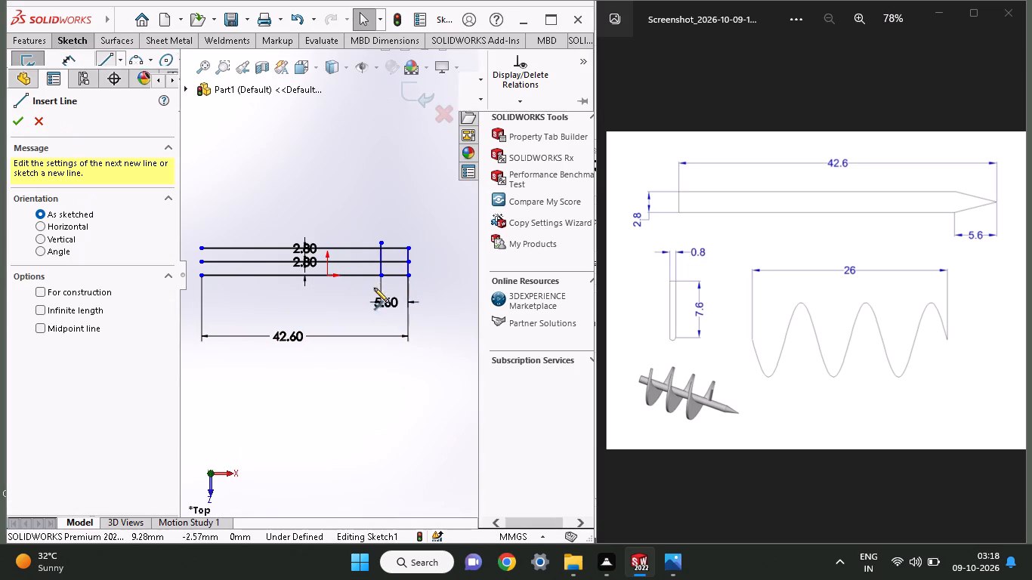
click(407, 262)
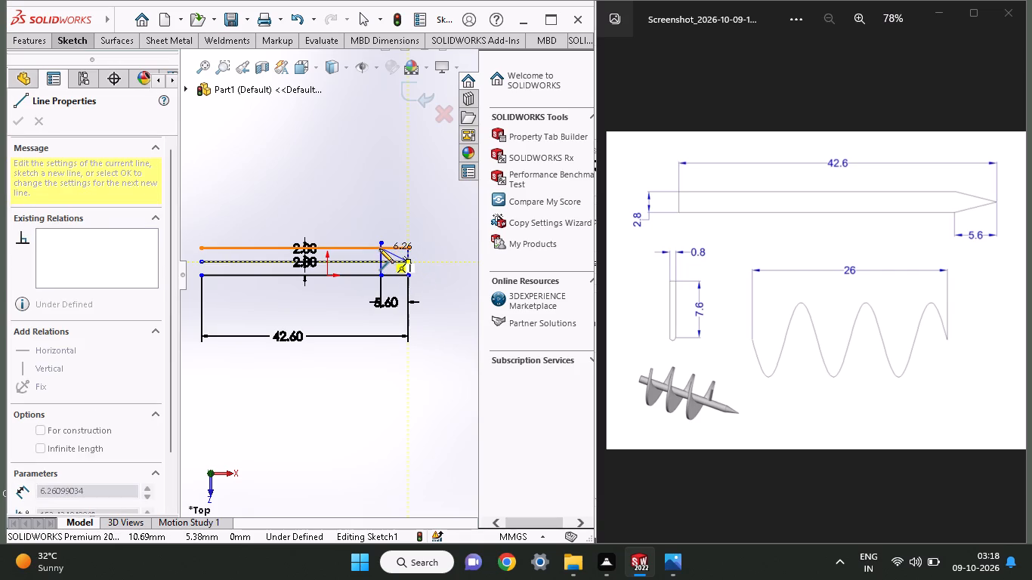
click(379, 248)
right_click(332, 214)
click(343, 232)
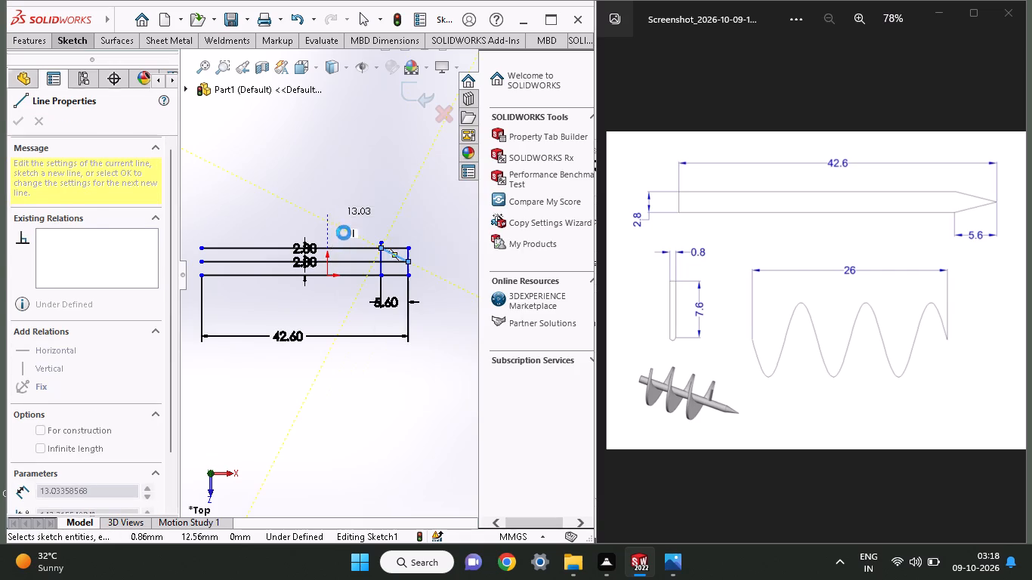
Draw a vertical line joining the left endpoints of the uppermost and middle horizontal lines.
click(63, 40)
click(109, 64)
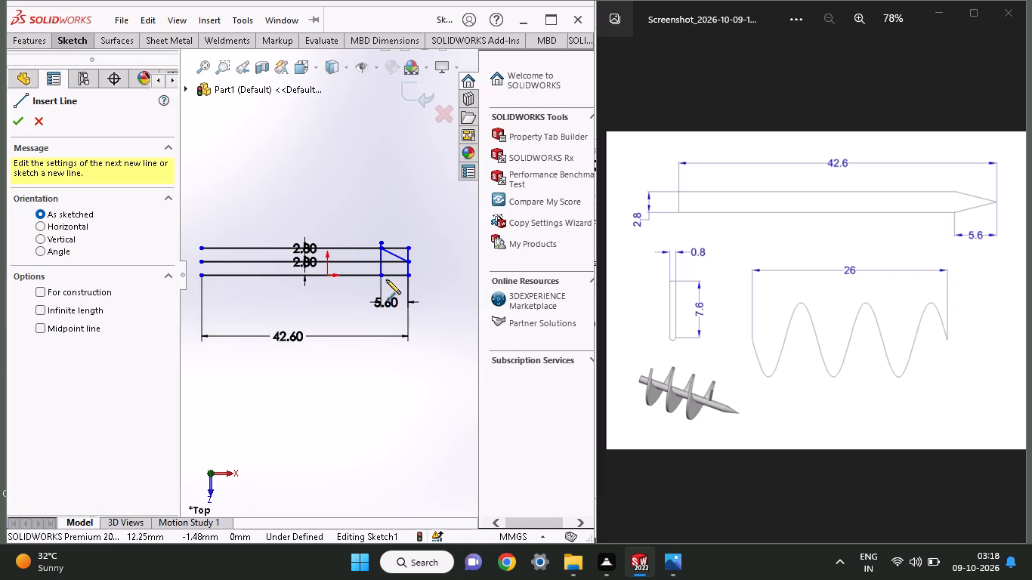
click(201, 249)
click(200, 261)
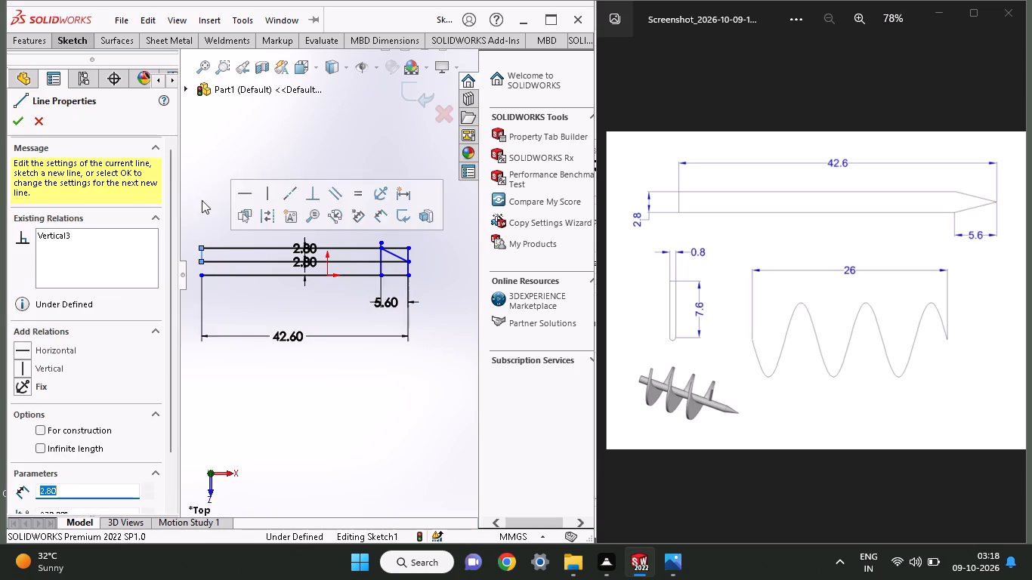
right_click(202, 198)
click(216, 206)
Trim the lowest horizontal line, the right end vertical and the excess segments outside the slanted tip.
click(78, 43)
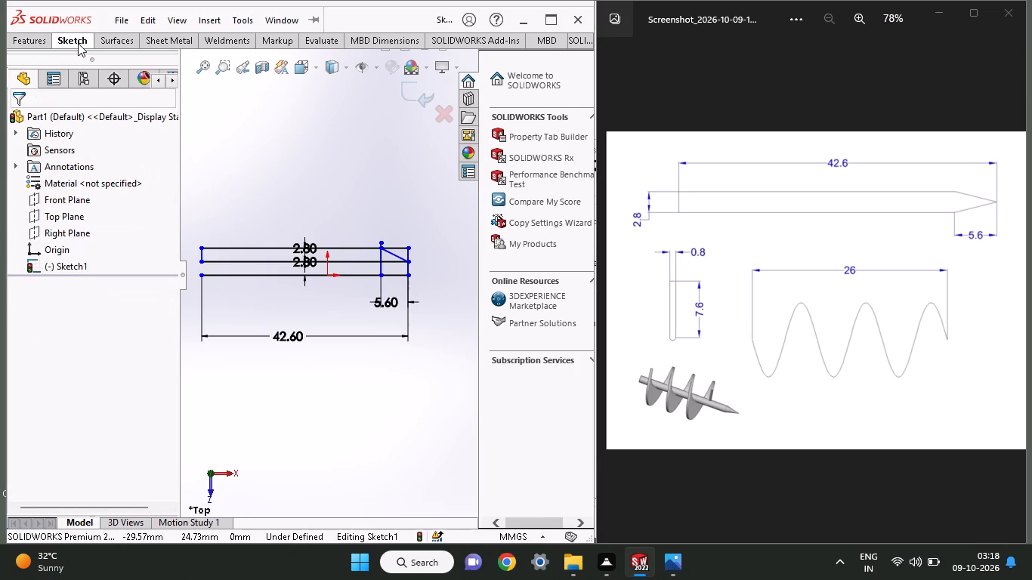
click(218, 71)
drag(249, 292, 254, 282)
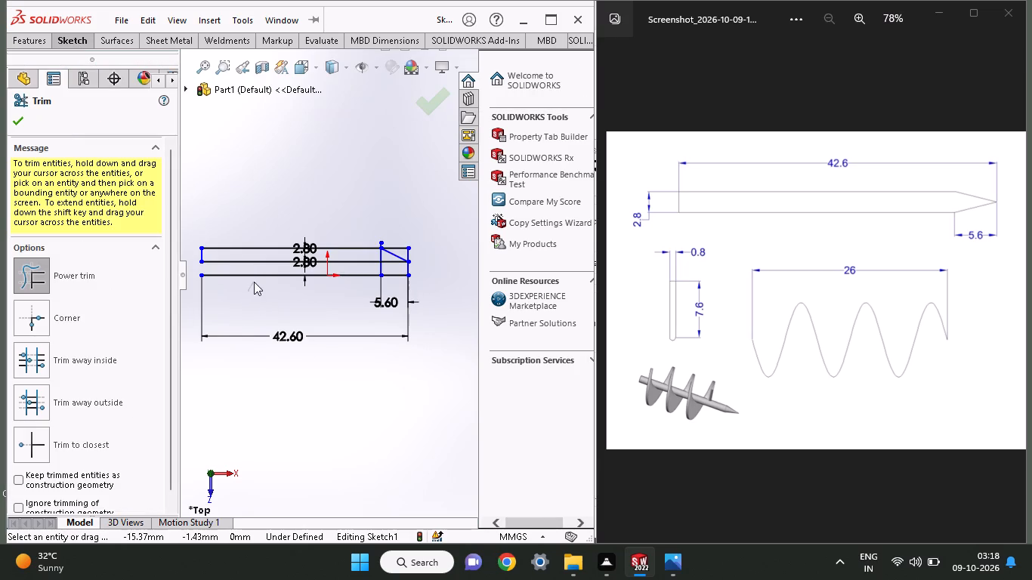
drag(254, 282, 258, 270)
drag(397, 292, 397, 273)
click(430, 270)
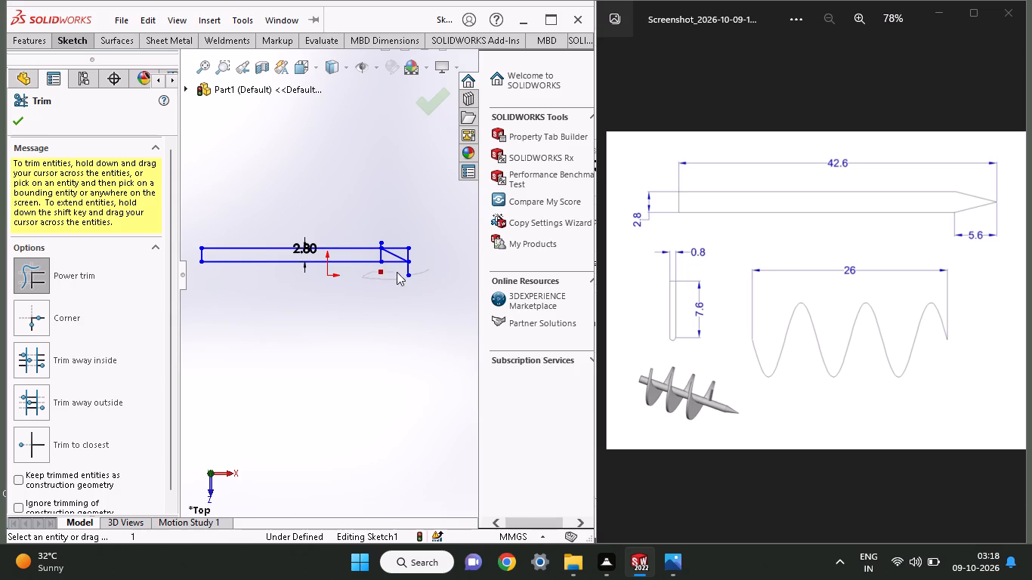
drag(394, 226, 422, 264)
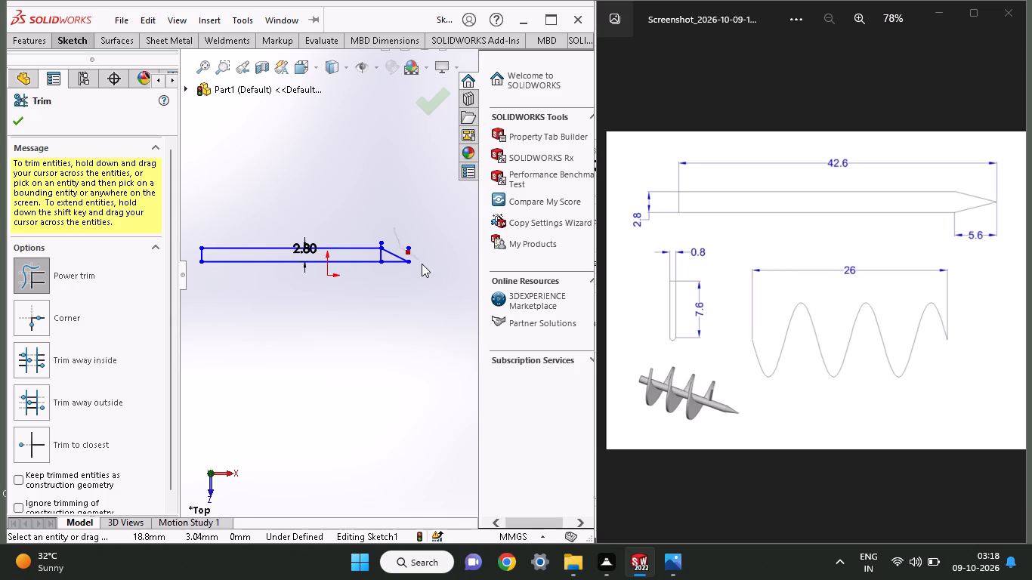
drag(422, 264, 422, 264)
drag(396, 245, 363, 242)
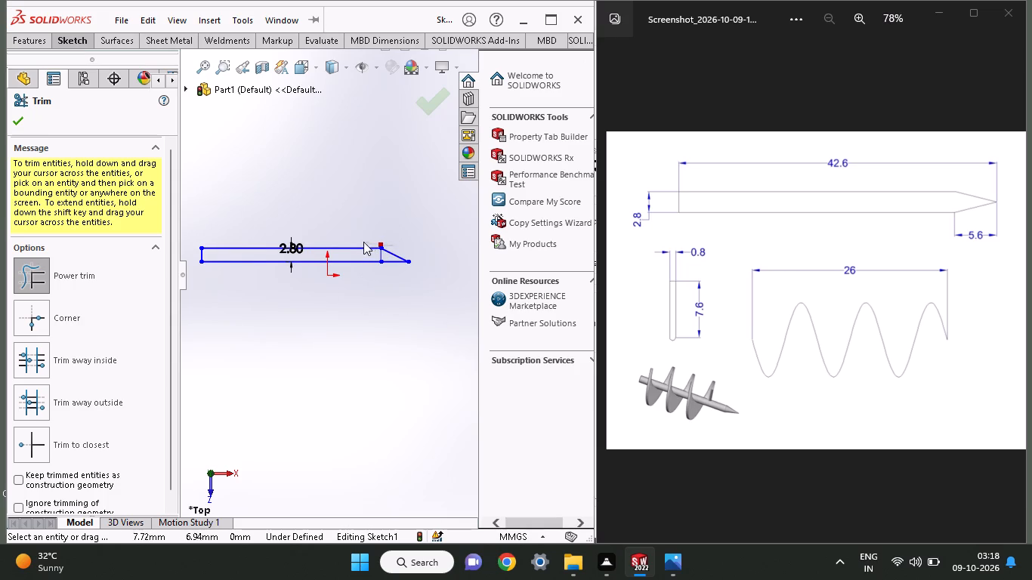
drag(363, 242, 360, 241)
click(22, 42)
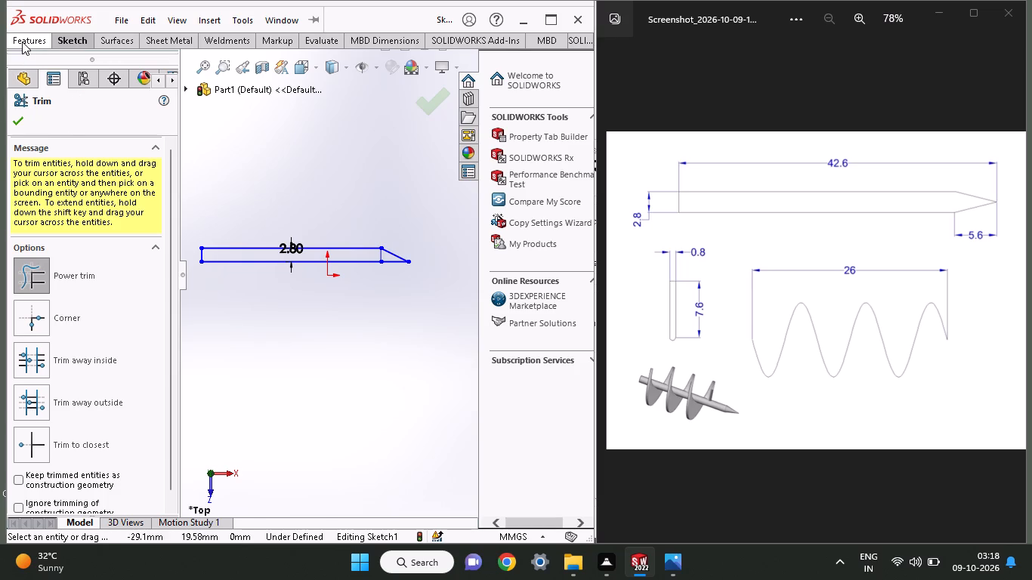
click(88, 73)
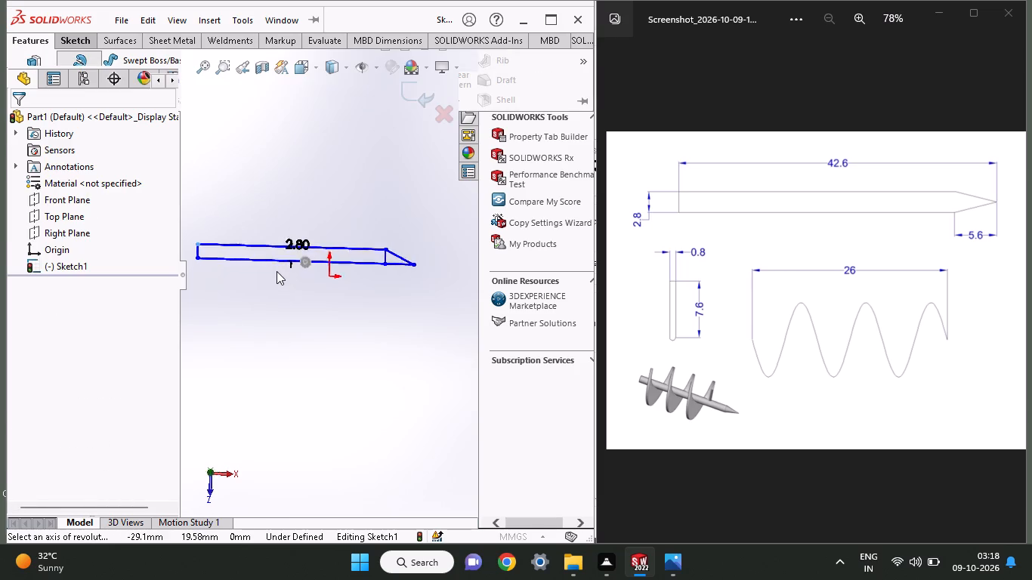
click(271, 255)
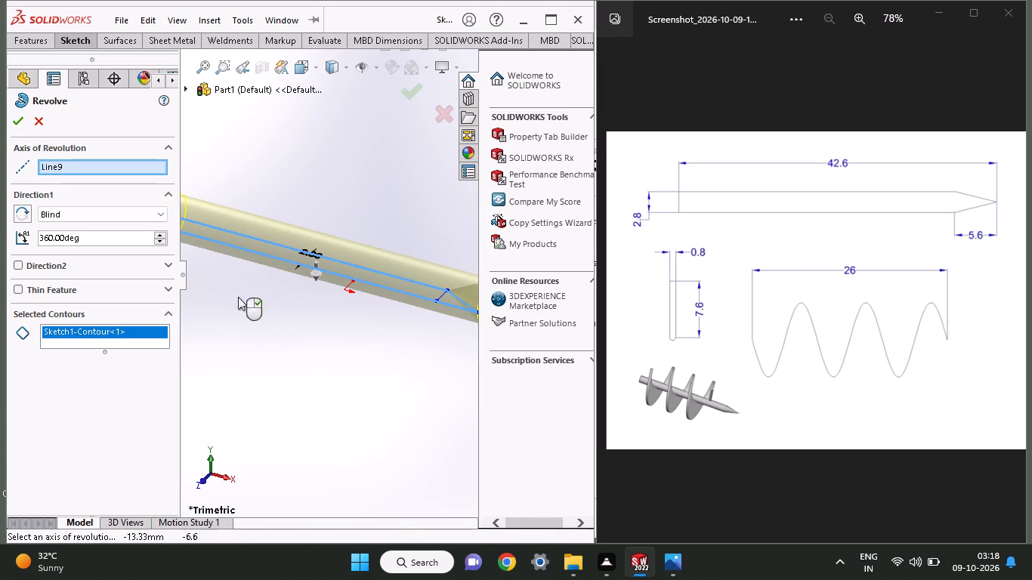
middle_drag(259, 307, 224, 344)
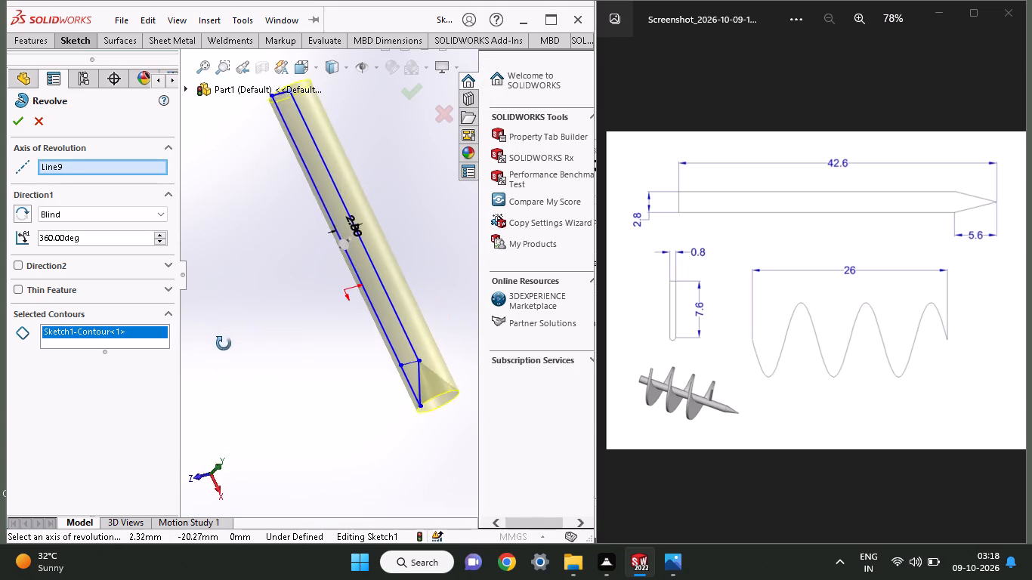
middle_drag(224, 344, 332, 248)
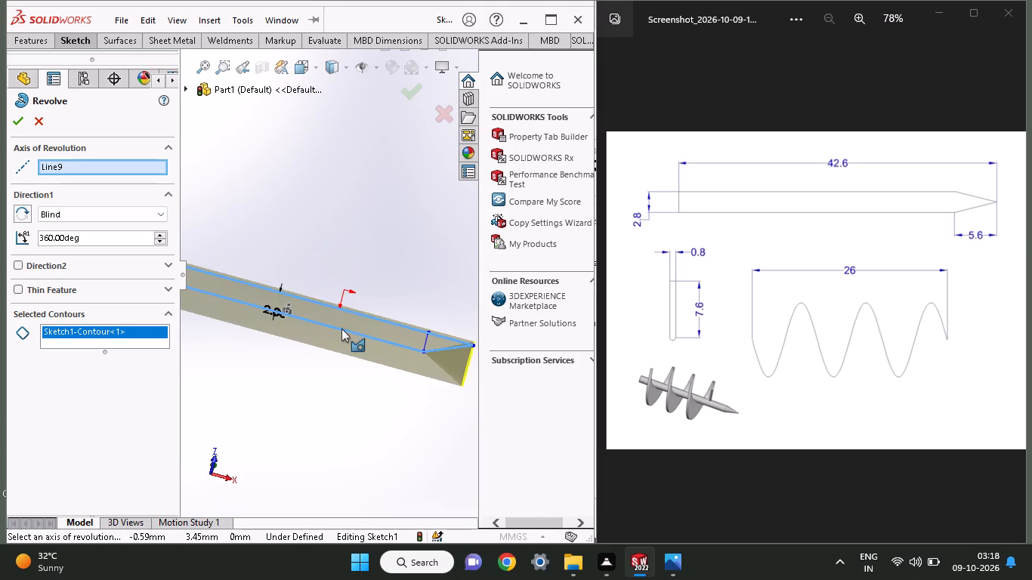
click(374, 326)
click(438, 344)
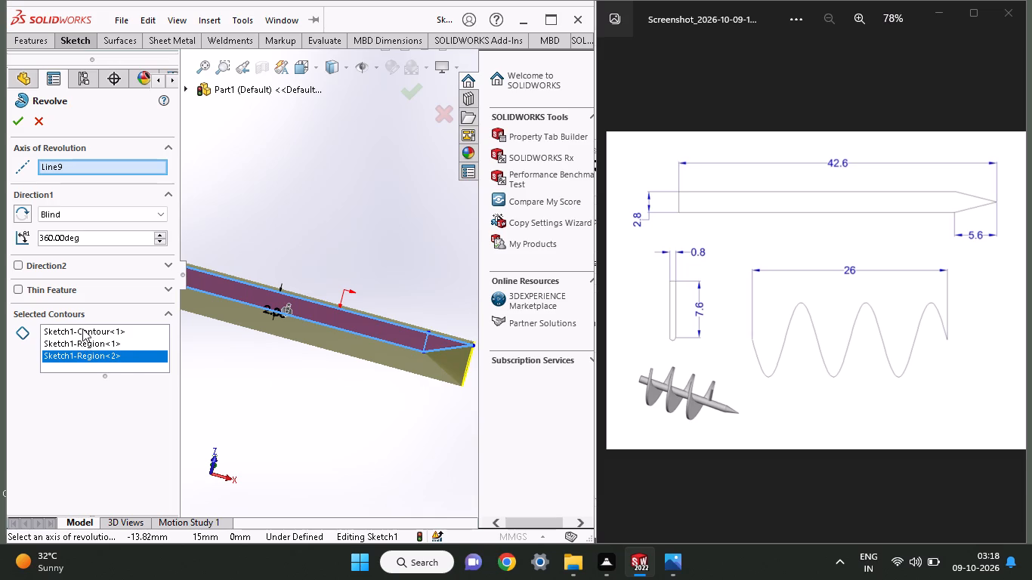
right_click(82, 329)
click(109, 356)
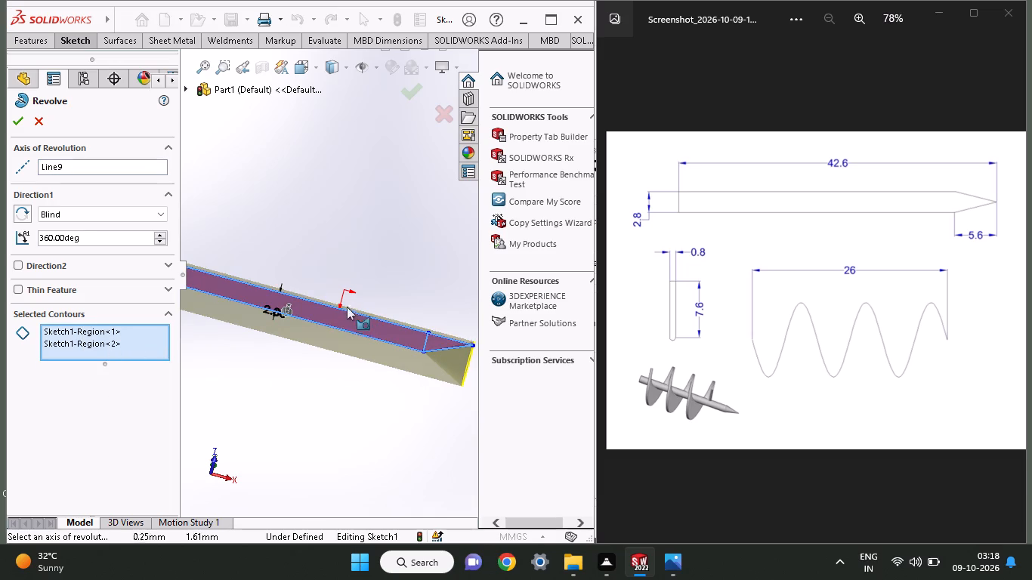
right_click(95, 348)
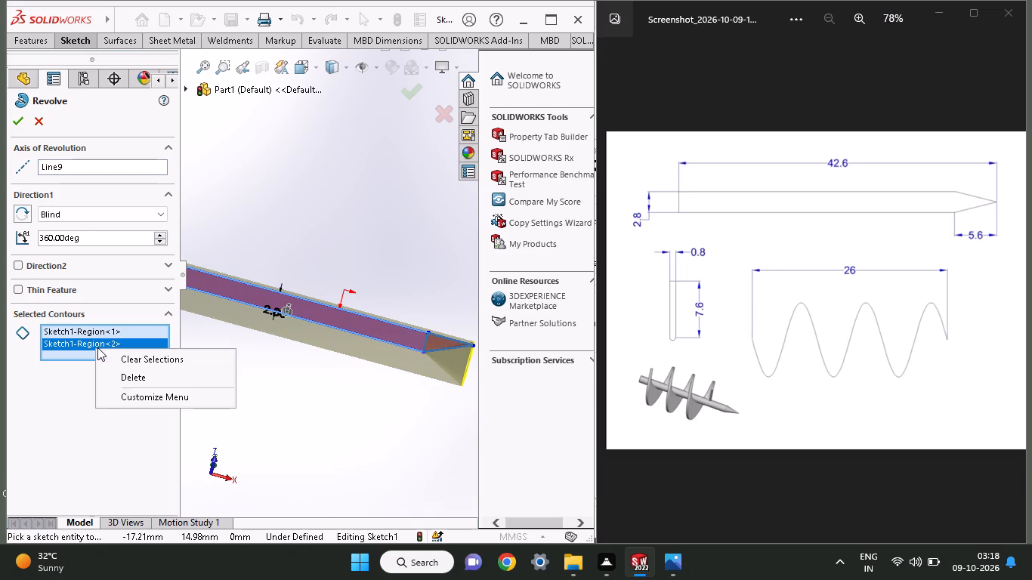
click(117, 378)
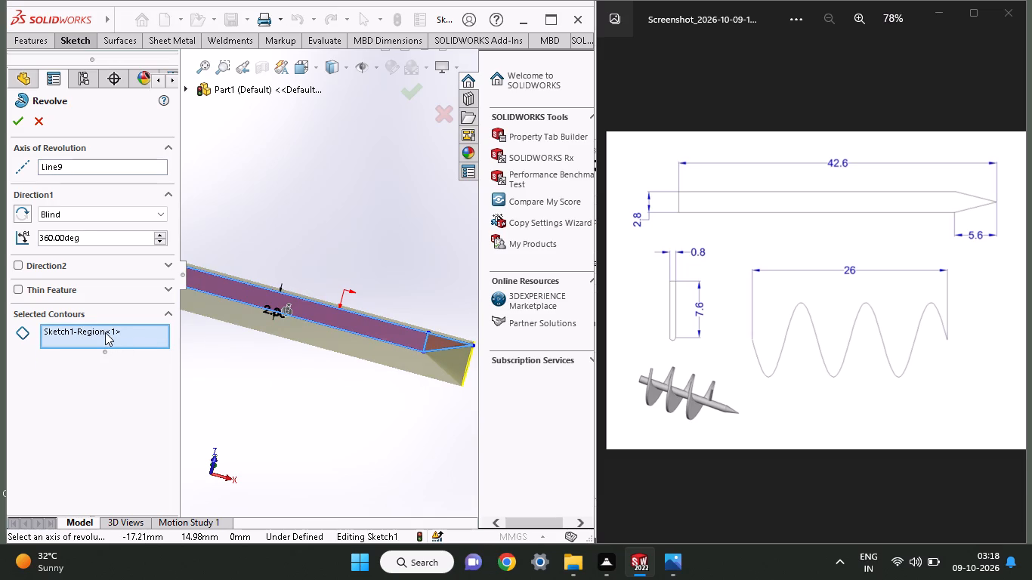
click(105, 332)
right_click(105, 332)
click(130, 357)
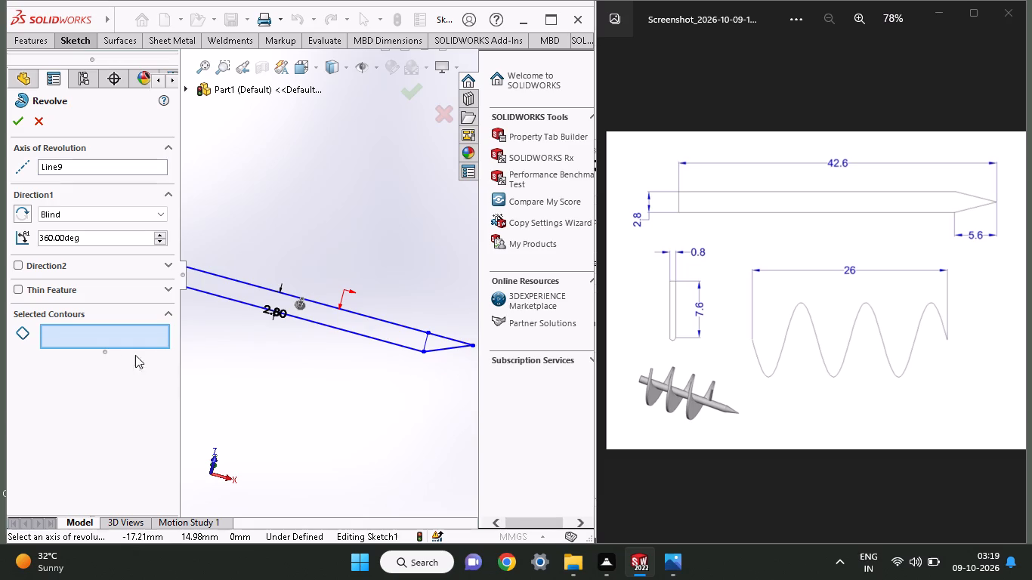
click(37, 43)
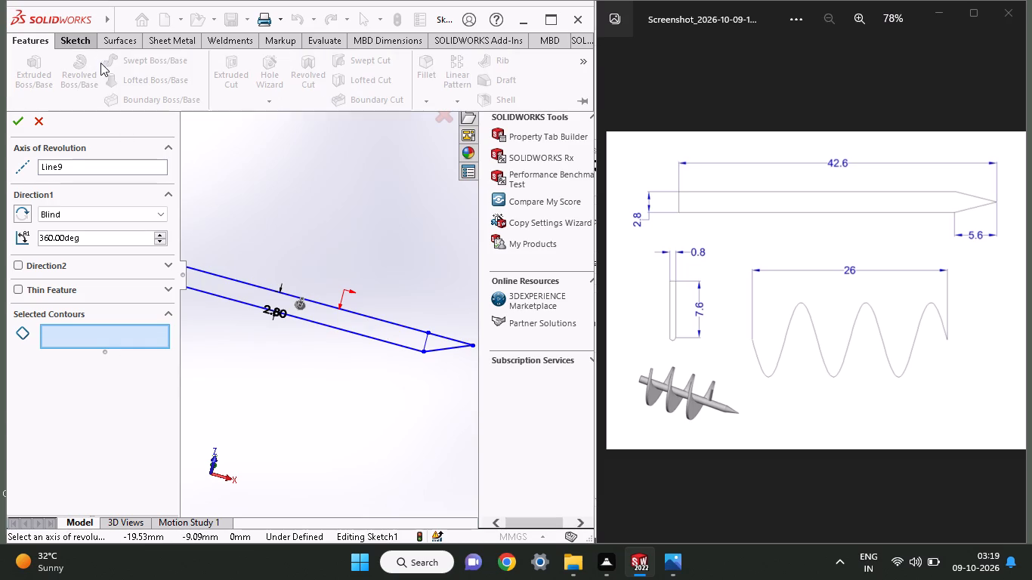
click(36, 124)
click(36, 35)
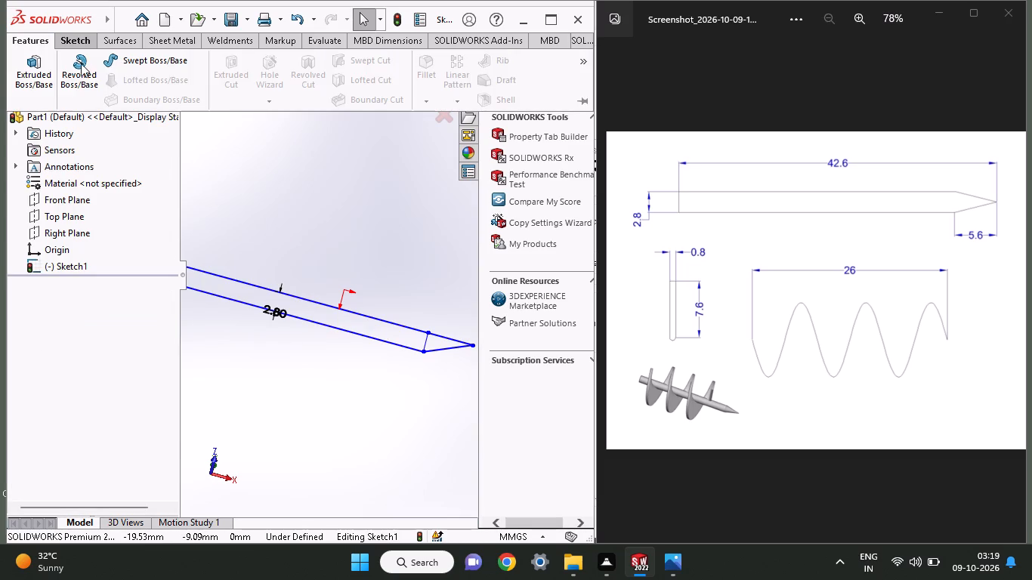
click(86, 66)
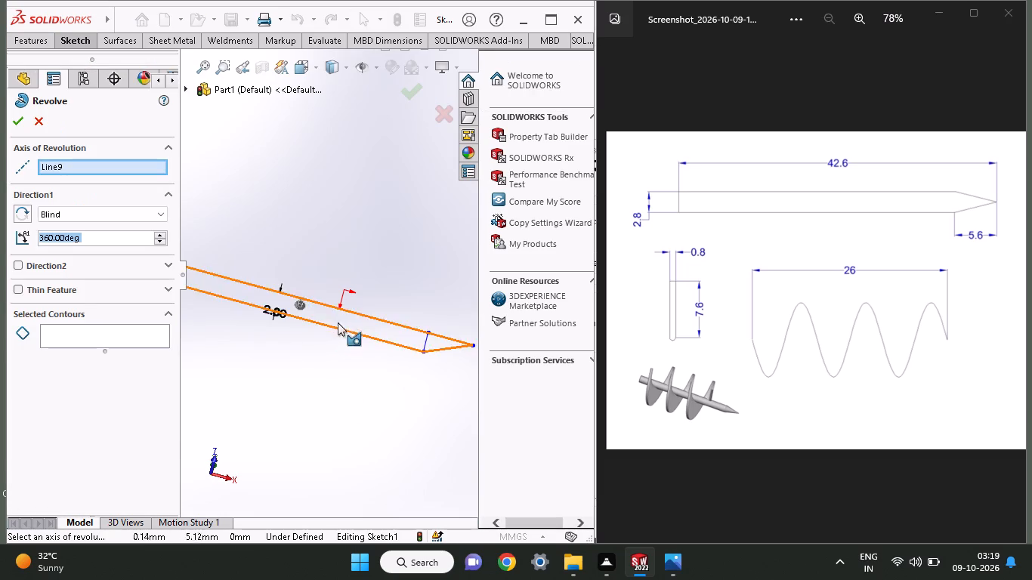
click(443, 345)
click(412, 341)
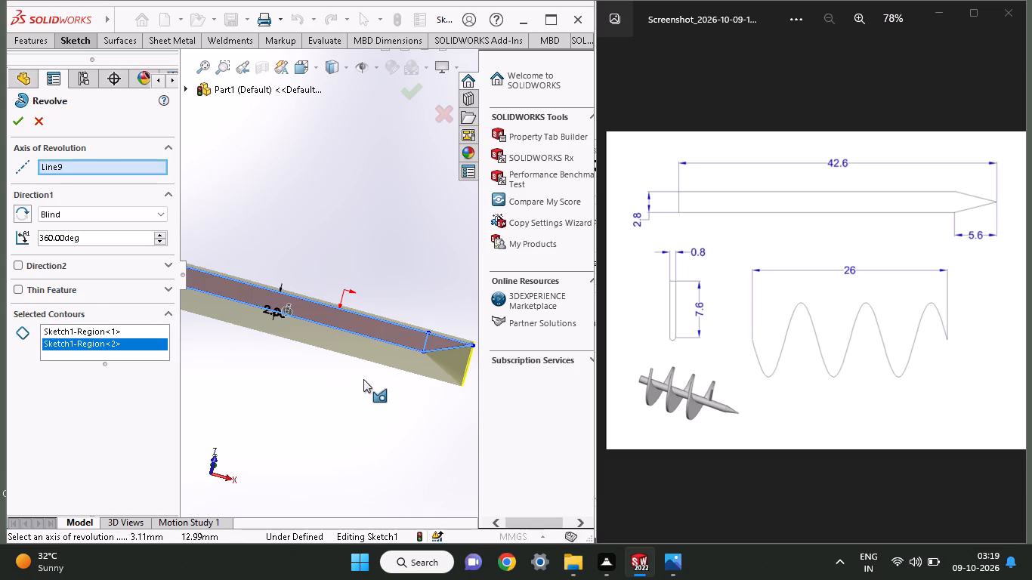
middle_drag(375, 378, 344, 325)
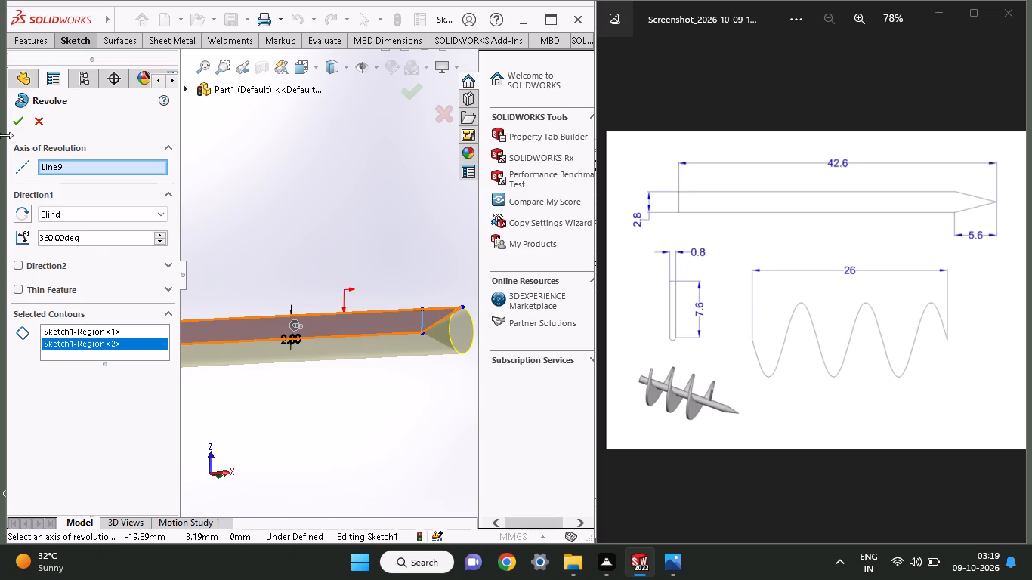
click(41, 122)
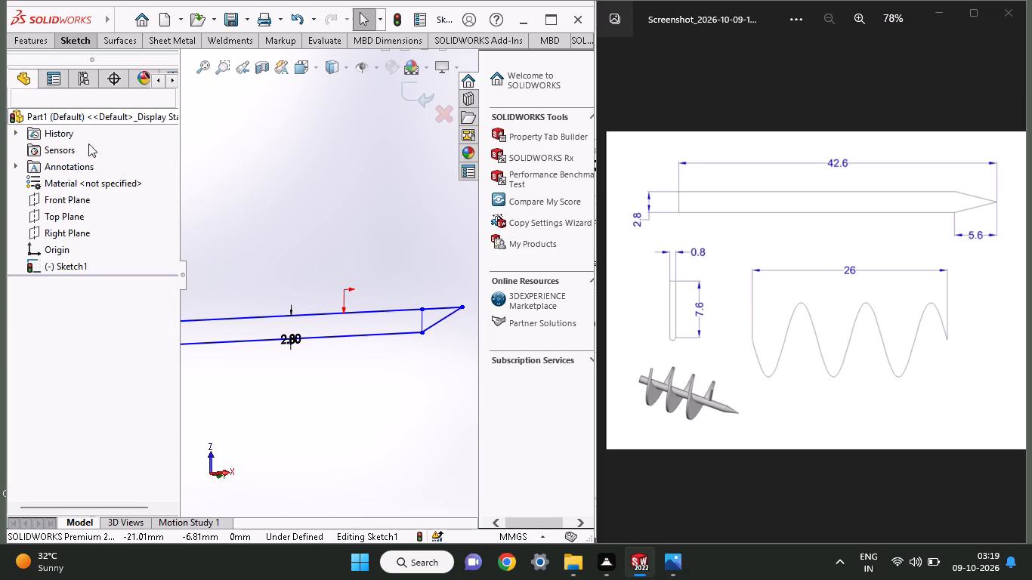
Trim away the pointed tip segments, both long horizontal lines and the inner vertical line of the shaft profile.
click(66, 41)
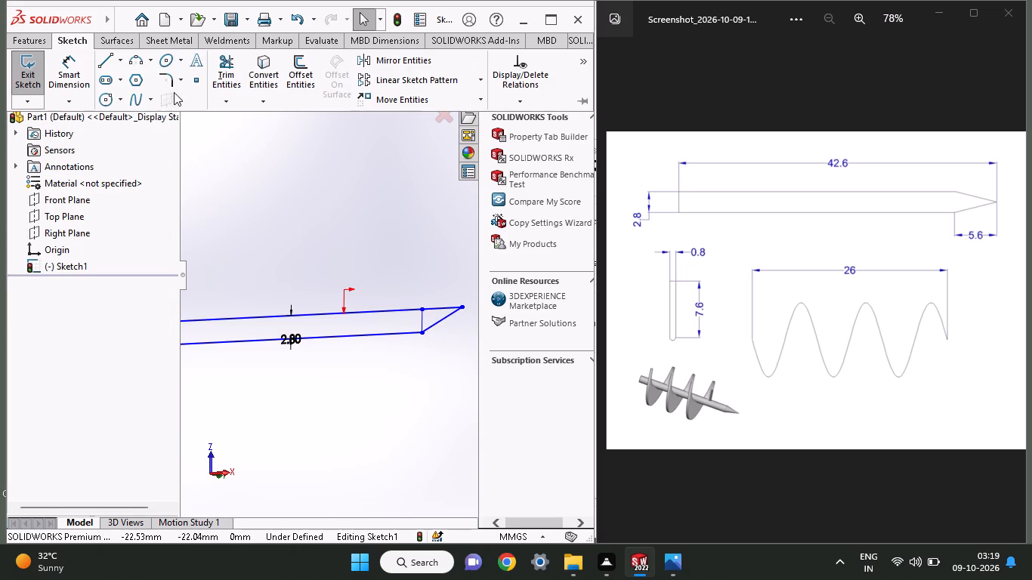
click(215, 78)
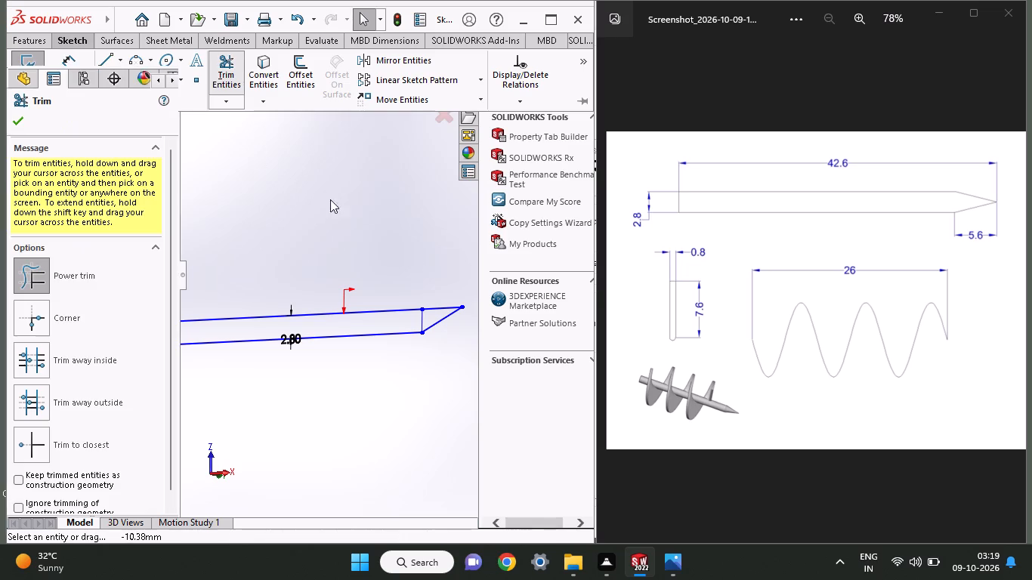
drag(456, 353, 456, 279)
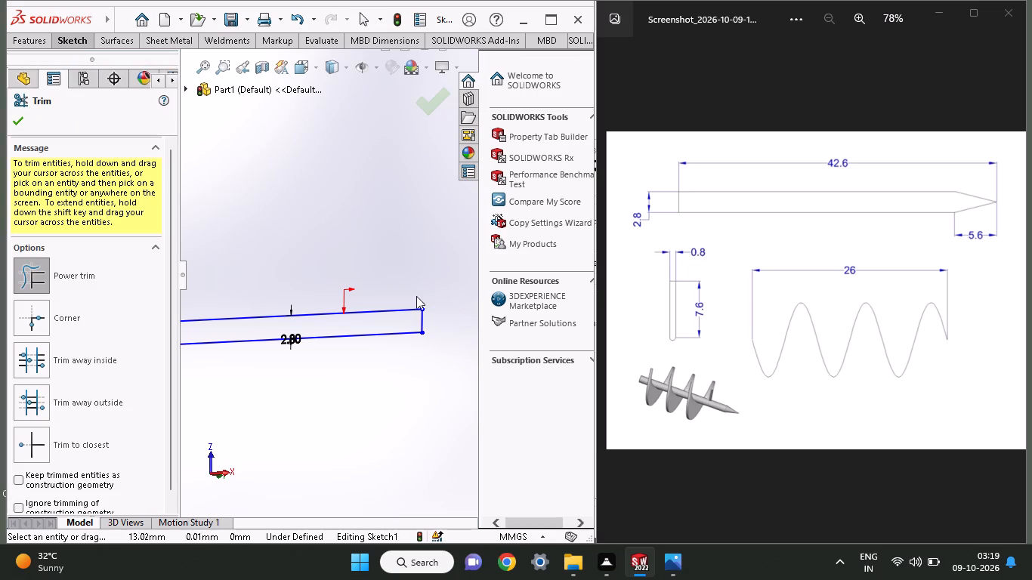
drag(382, 347, 410, 295)
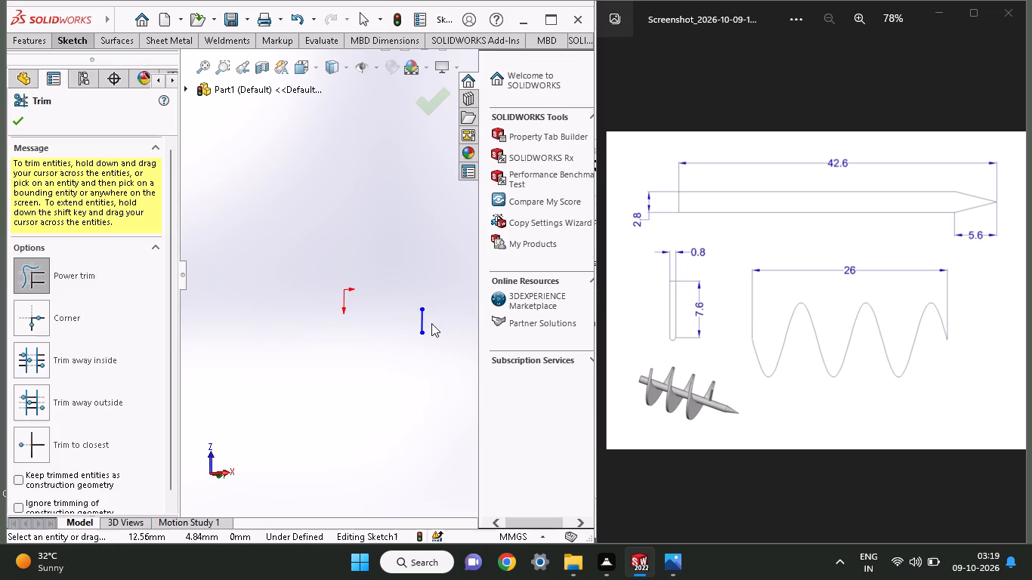
drag(429, 318, 386, 331)
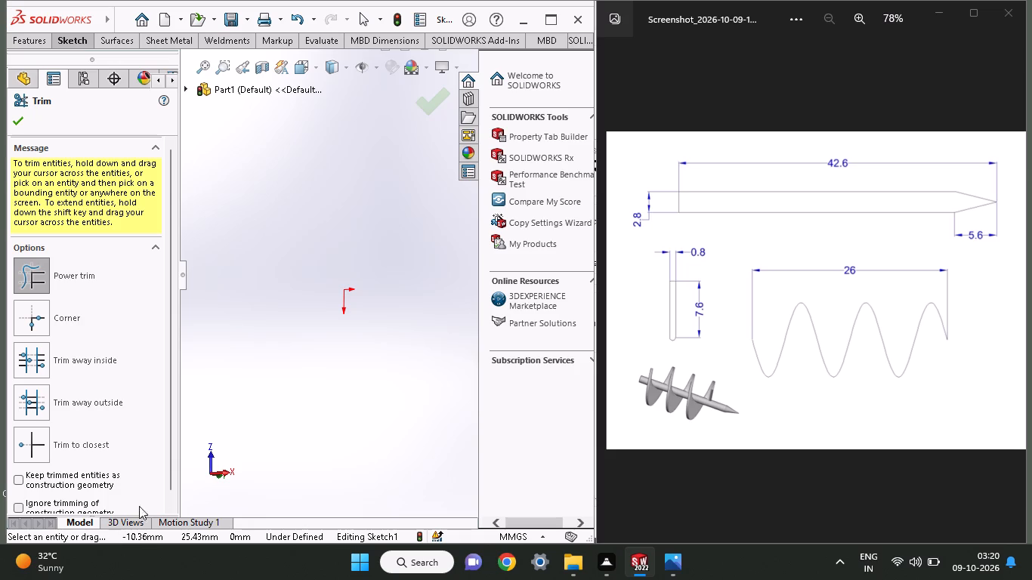
click(17, 122)
Delete the remaining short vertical line at the shaft profile's blunt end to empty the sketch.
scroll(328, 347, down, 3)
scroll(328, 347, up, 1)
middle_drag(293, 282, 324, 288)
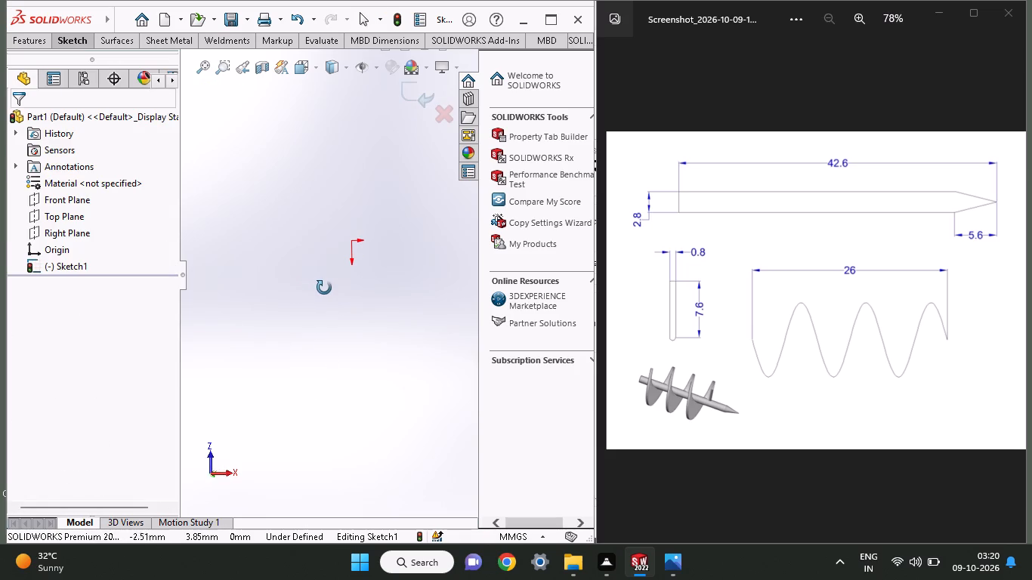
middle_drag(324, 288, 314, 288)
ctrl+scroll(314, 288, up, 8)
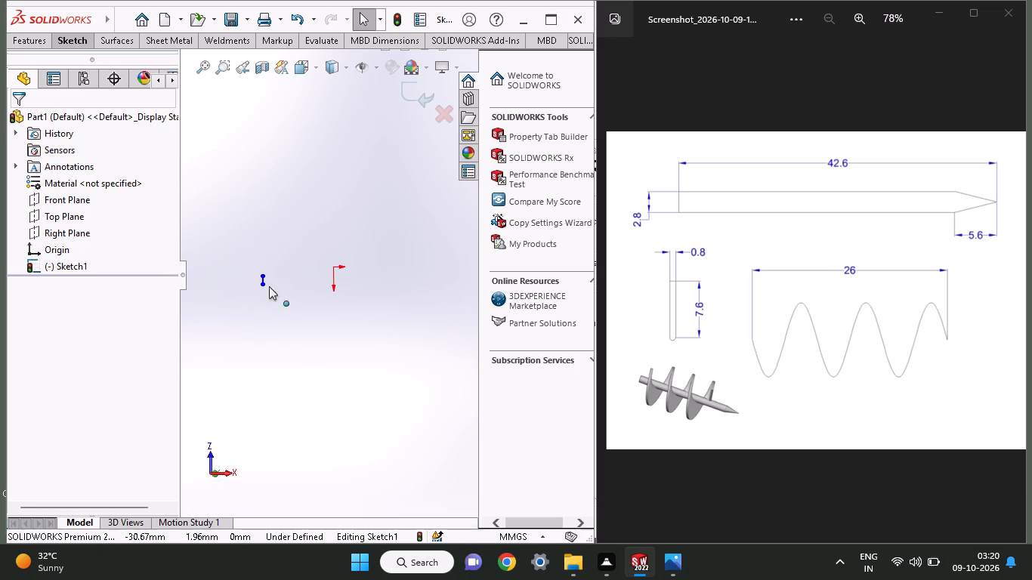
drag(277, 288, 242, 255)
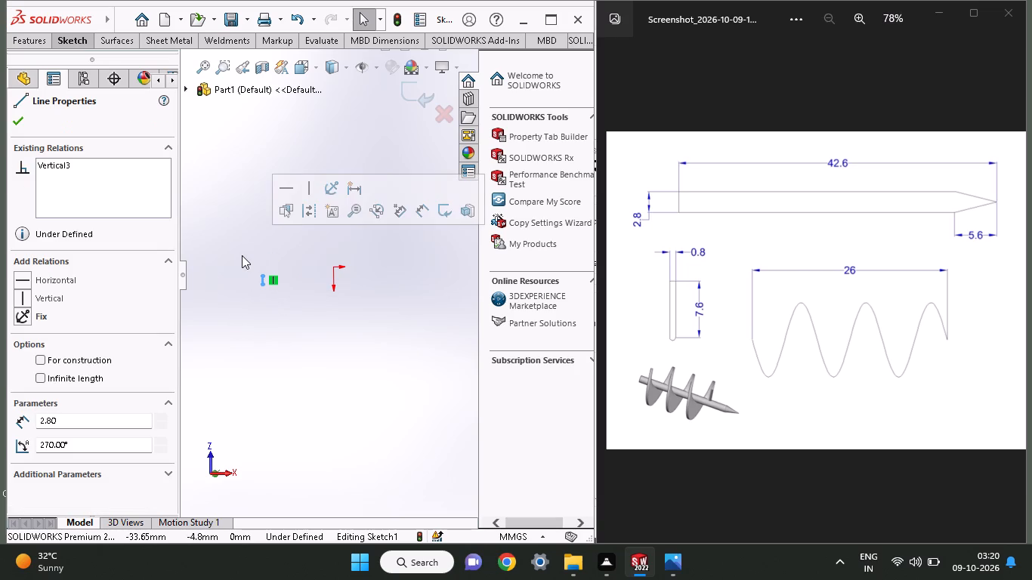
right_click(242, 255)
click(281, 449)
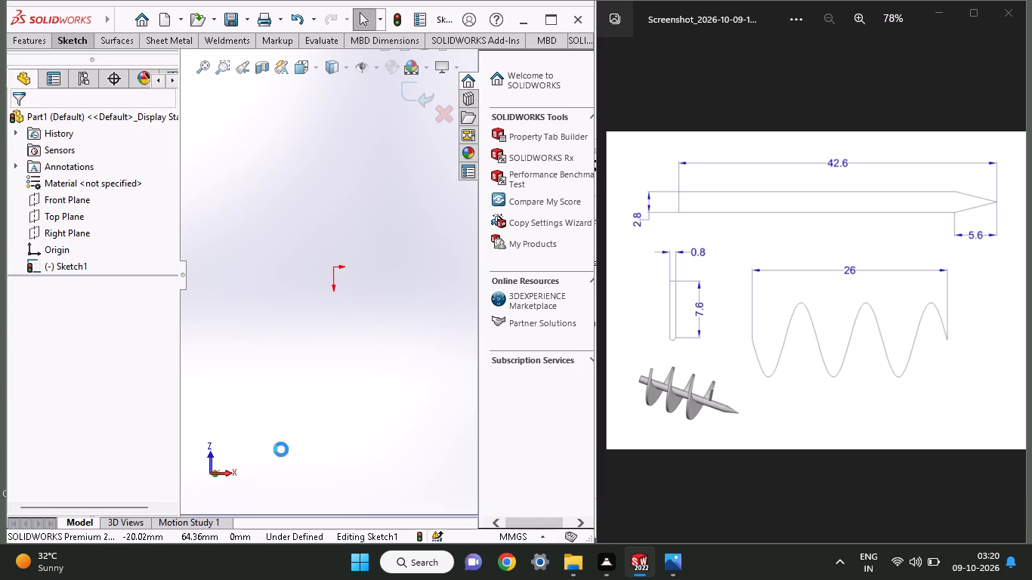
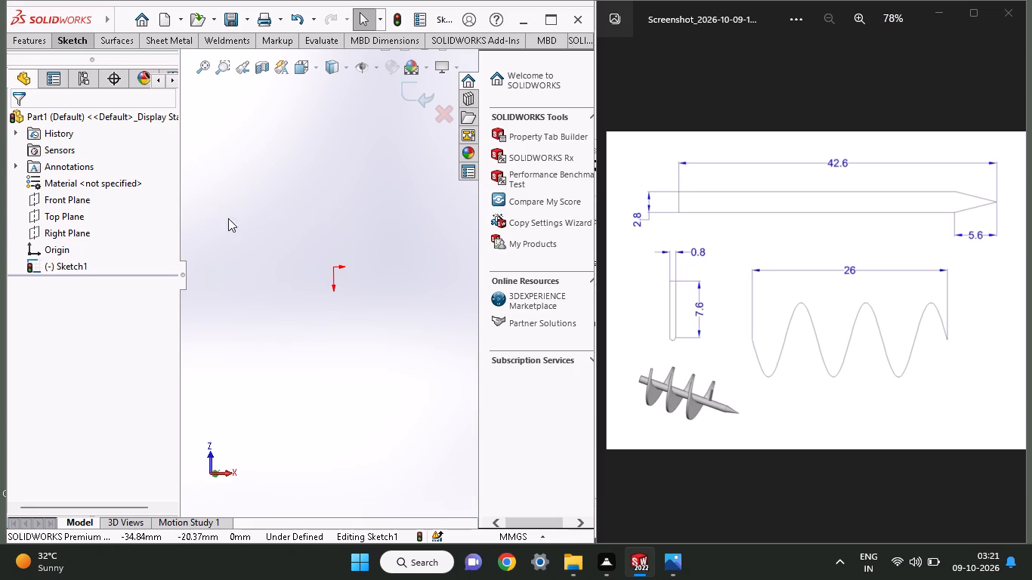
Sketch a circle of about 10 mm radius centred on the origin.
click(81, 42)
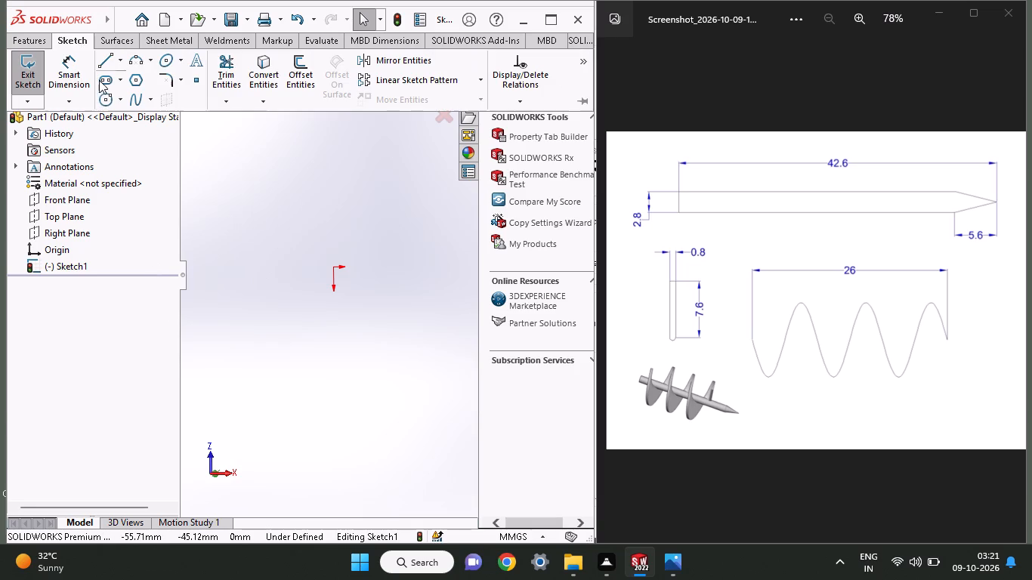
click(102, 95)
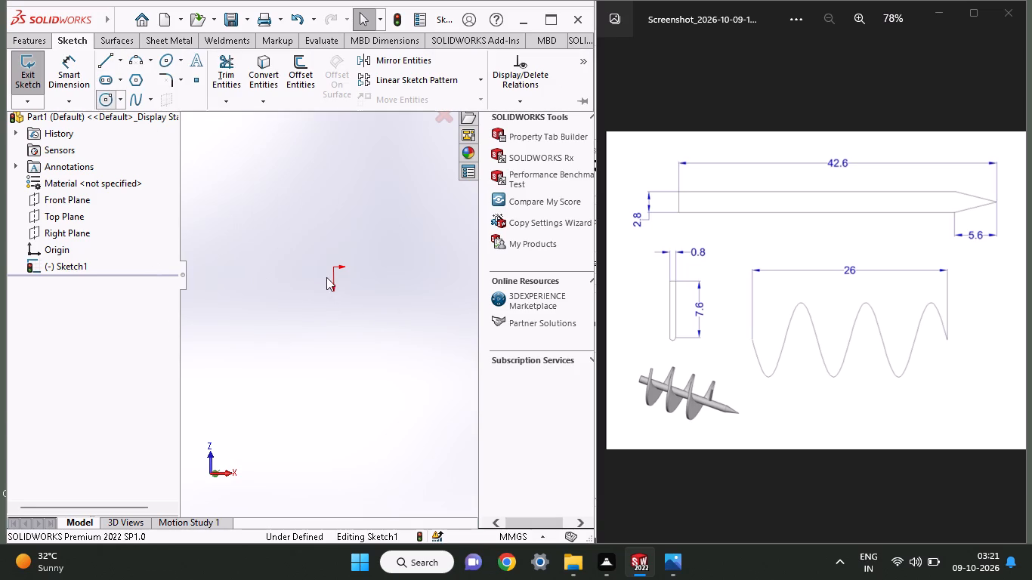
click(335, 266)
click(356, 282)
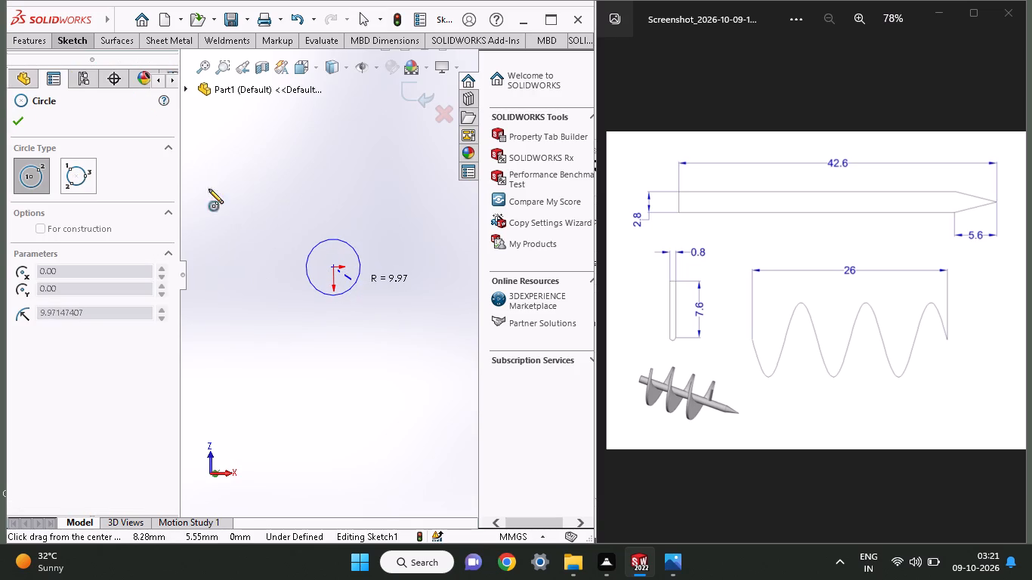
click(19, 119)
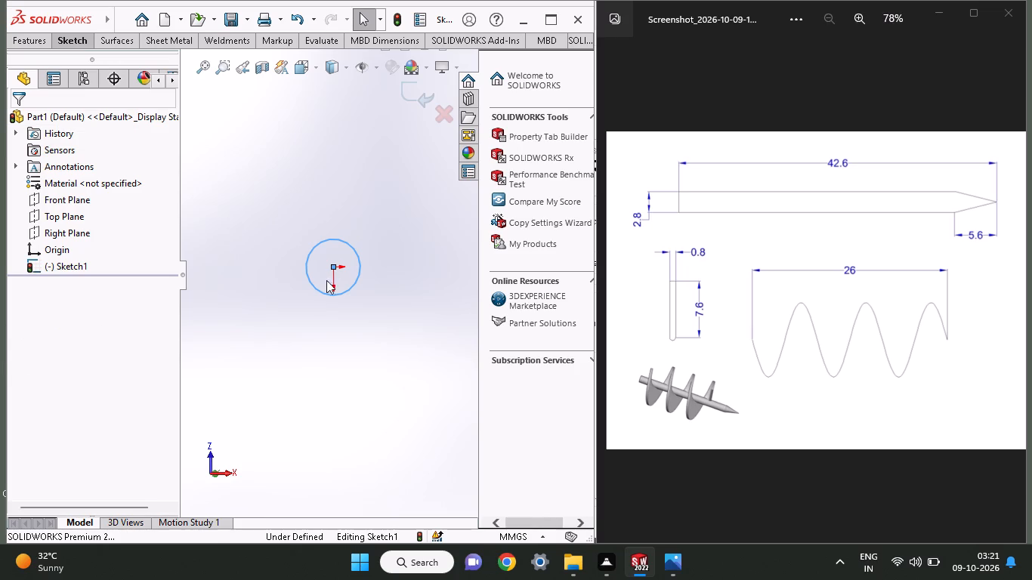
Dimension the circle's diameter and set it to 2.8 mm.
click(58, 34)
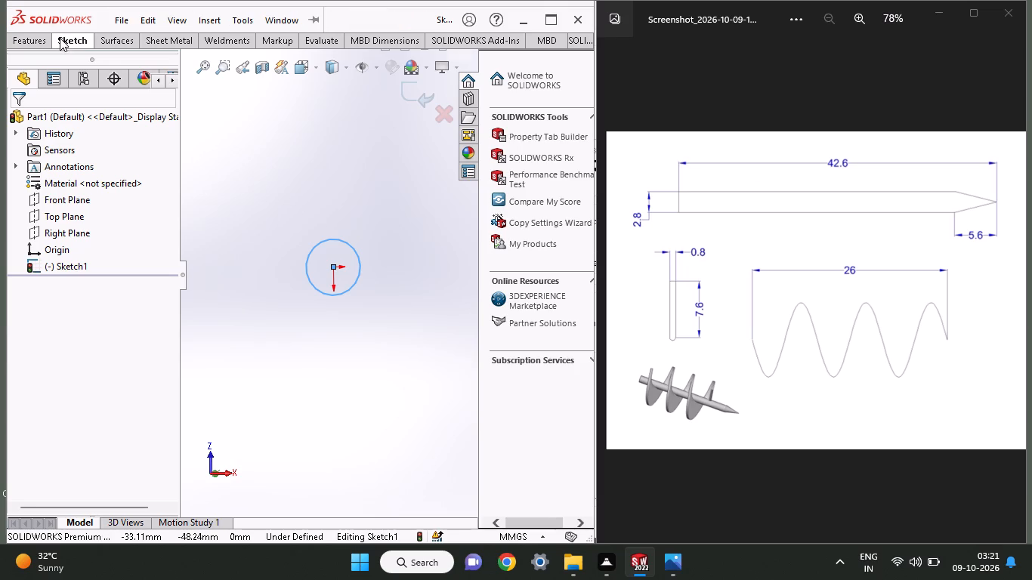
click(67, 60)
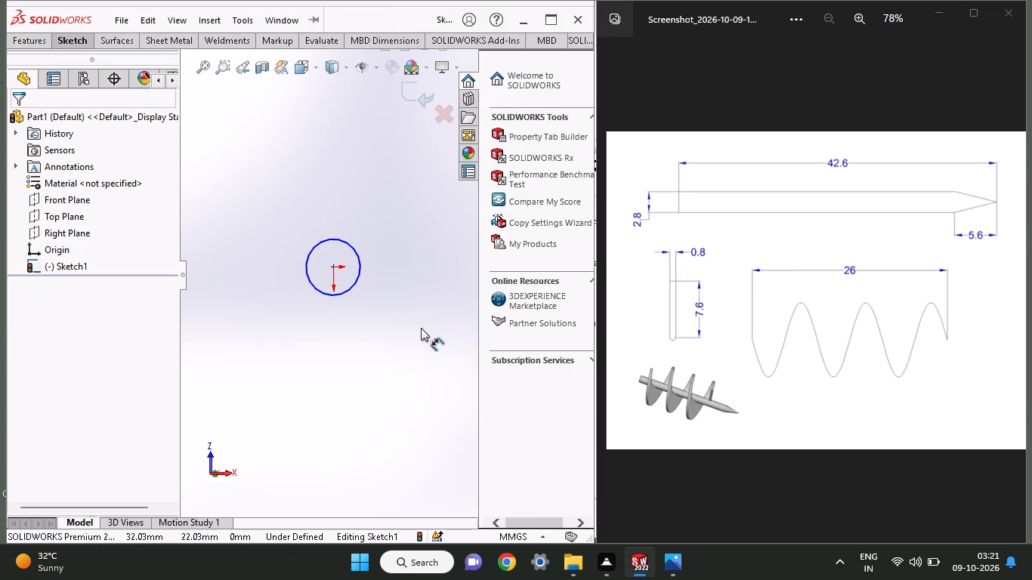
click(355, 287)
click(367, 335)
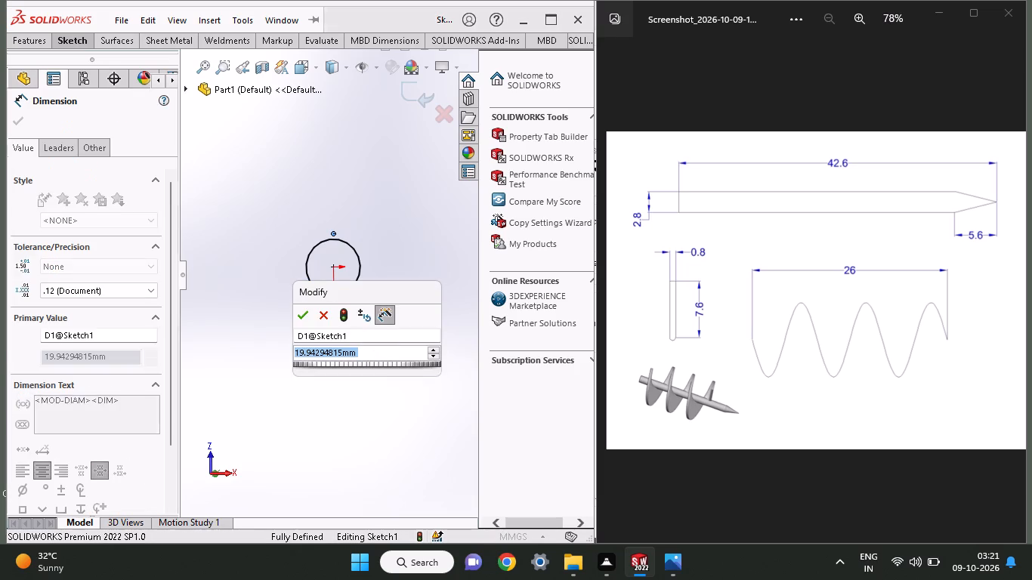
text(2.8)
key(Return)
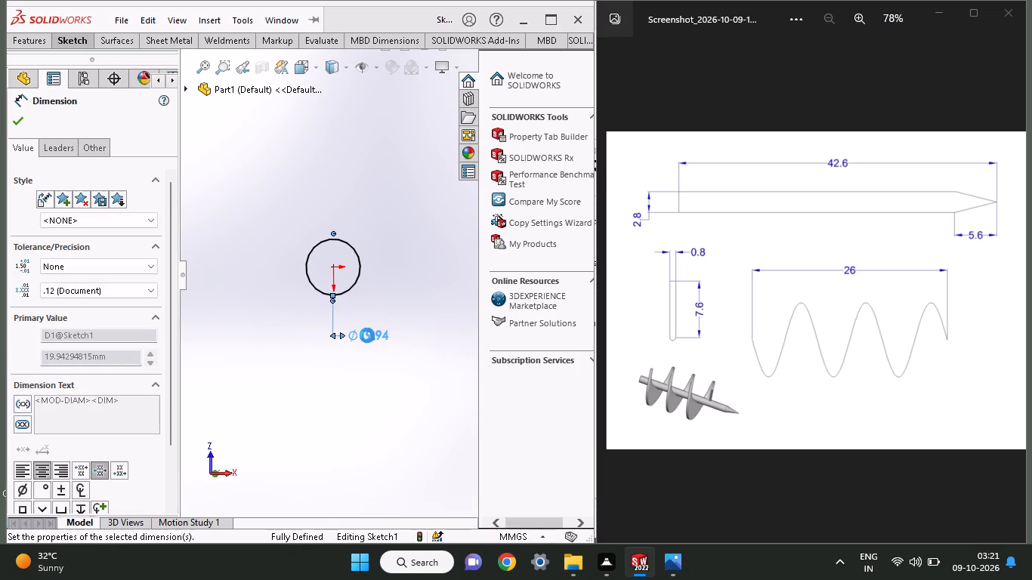
scroll(312, 233, down, 2)
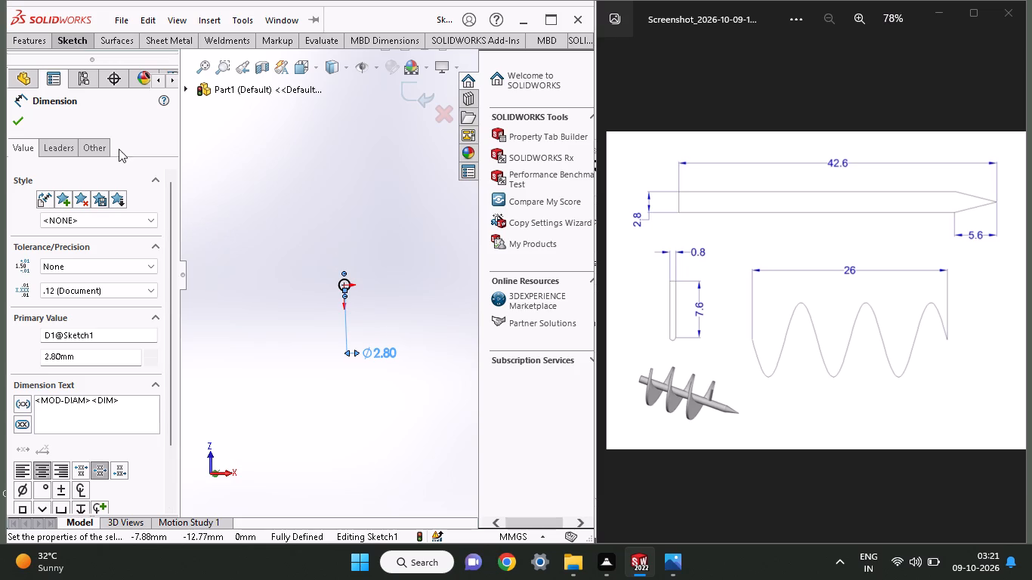
click(17, 126)
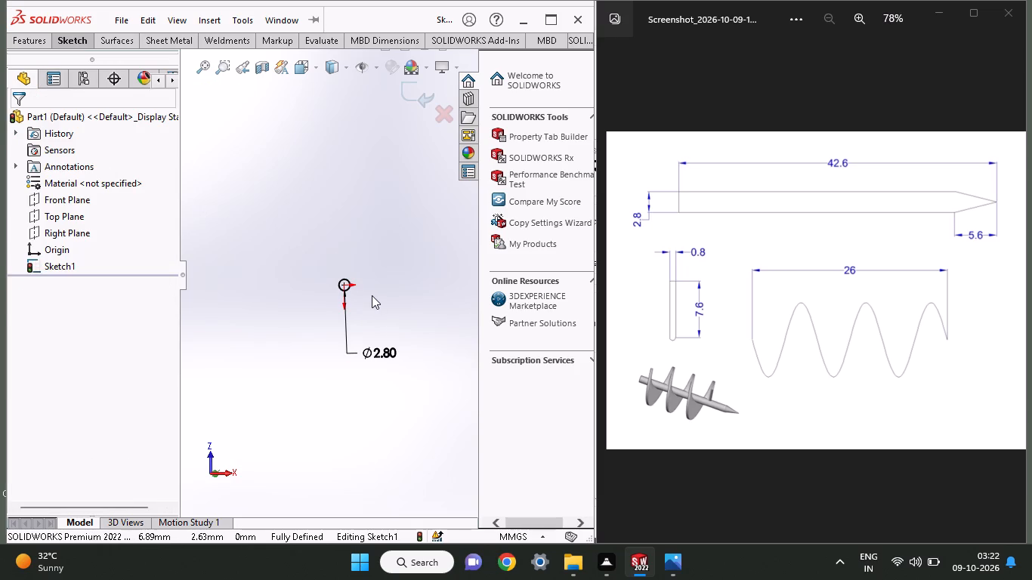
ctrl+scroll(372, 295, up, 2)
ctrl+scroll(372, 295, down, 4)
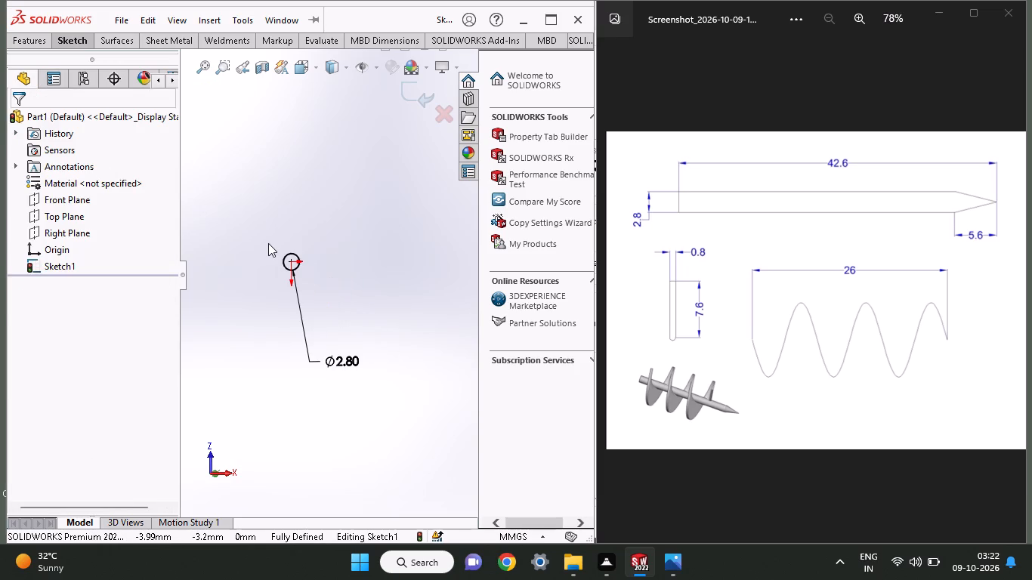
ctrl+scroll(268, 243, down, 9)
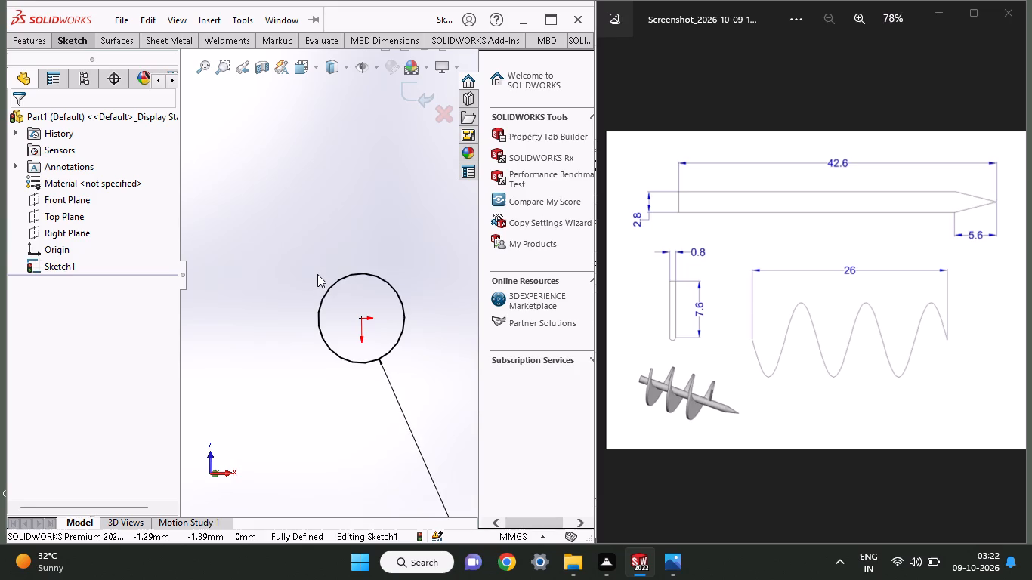
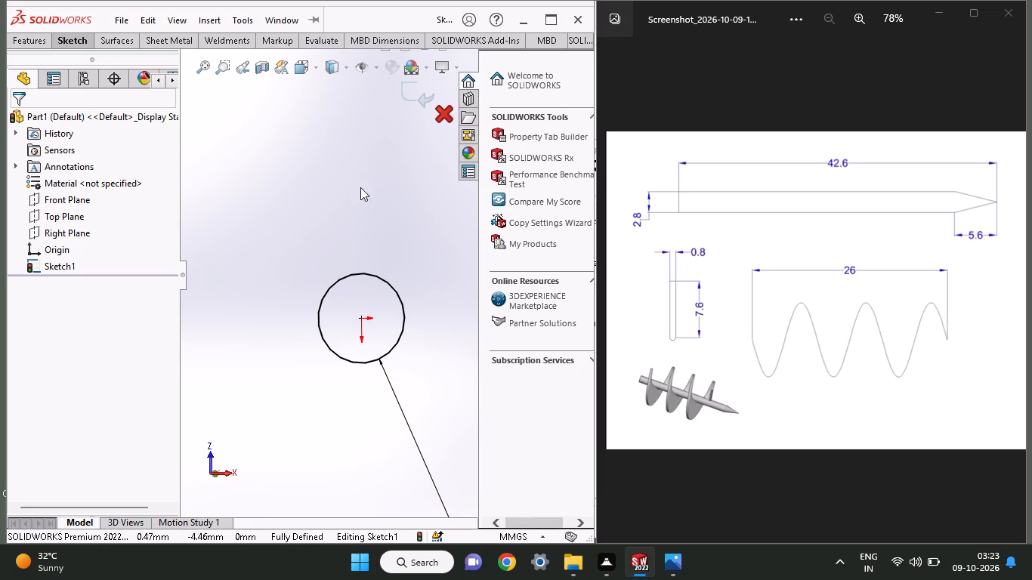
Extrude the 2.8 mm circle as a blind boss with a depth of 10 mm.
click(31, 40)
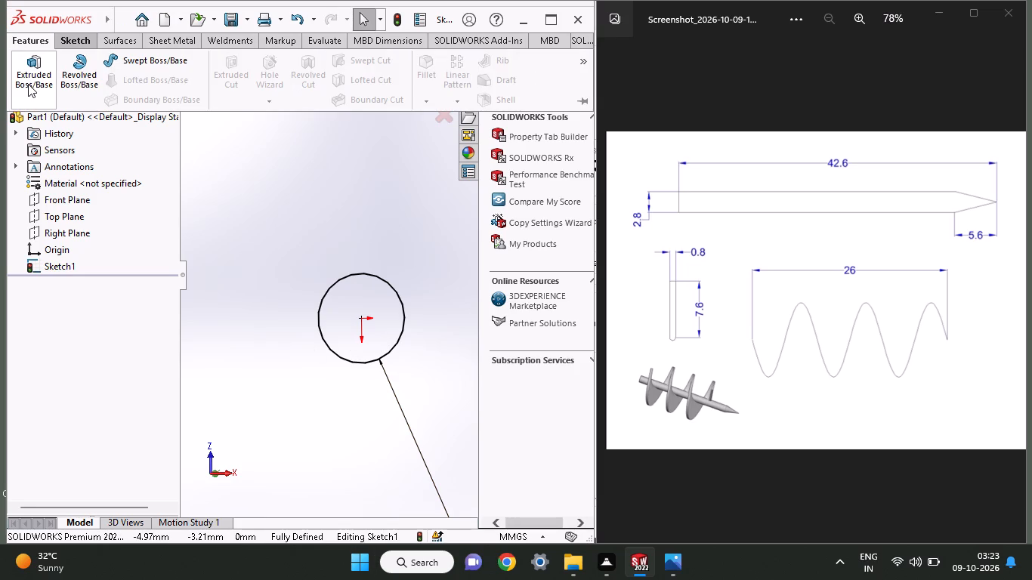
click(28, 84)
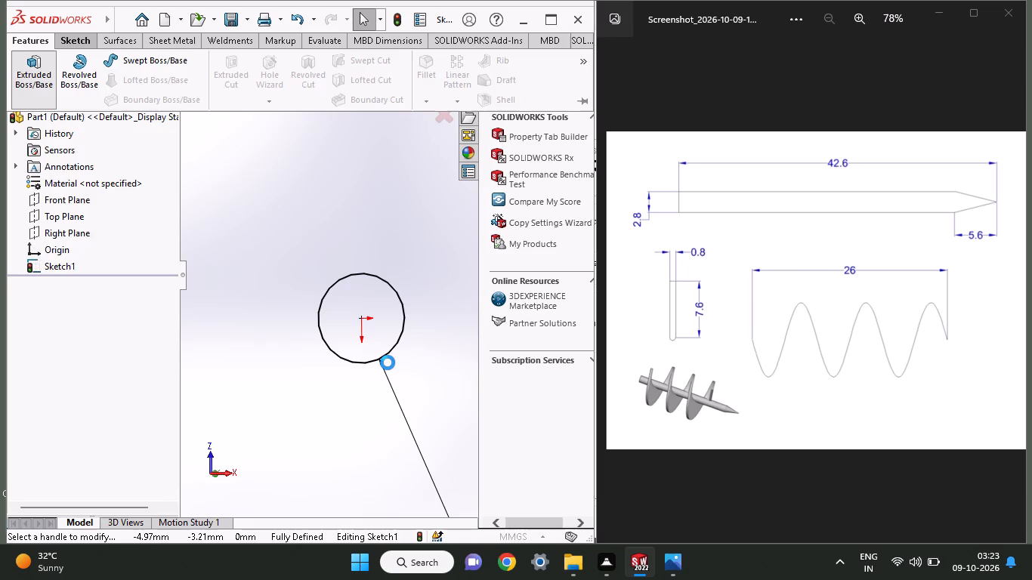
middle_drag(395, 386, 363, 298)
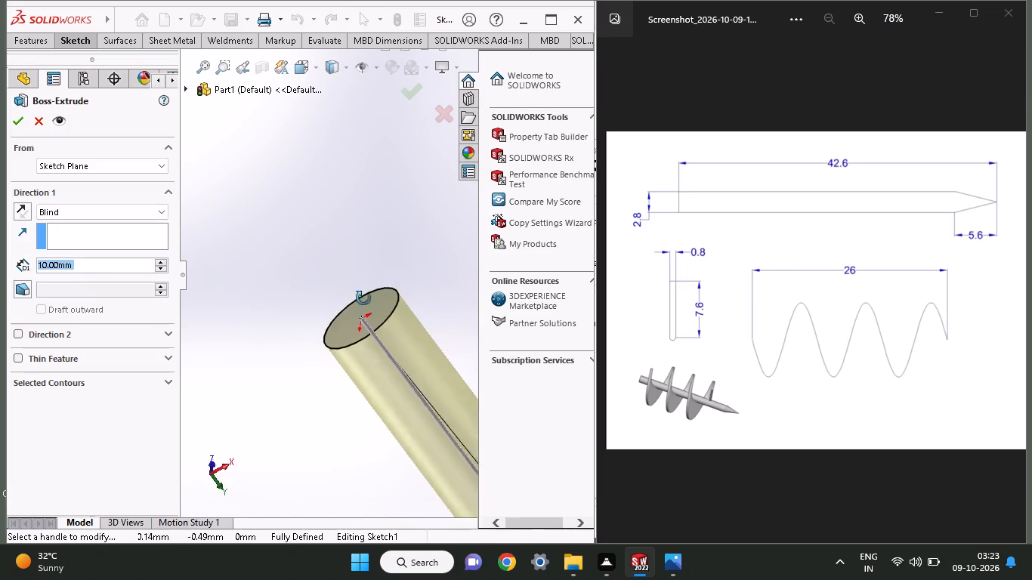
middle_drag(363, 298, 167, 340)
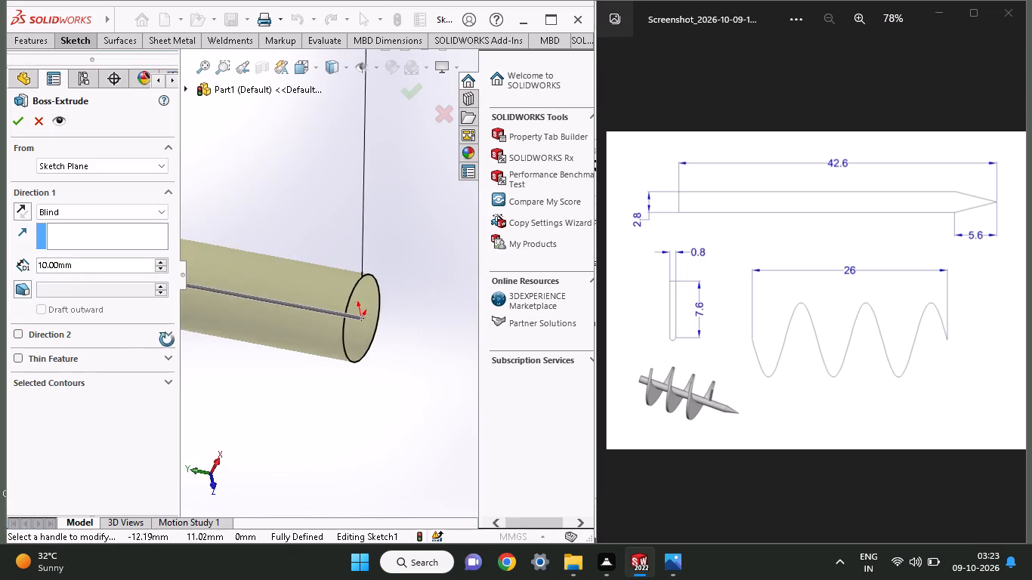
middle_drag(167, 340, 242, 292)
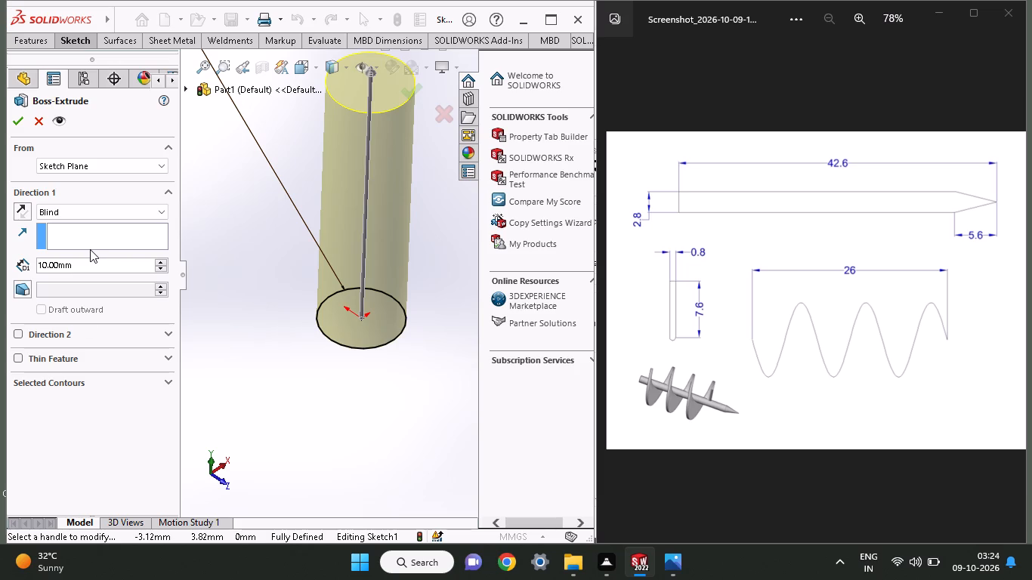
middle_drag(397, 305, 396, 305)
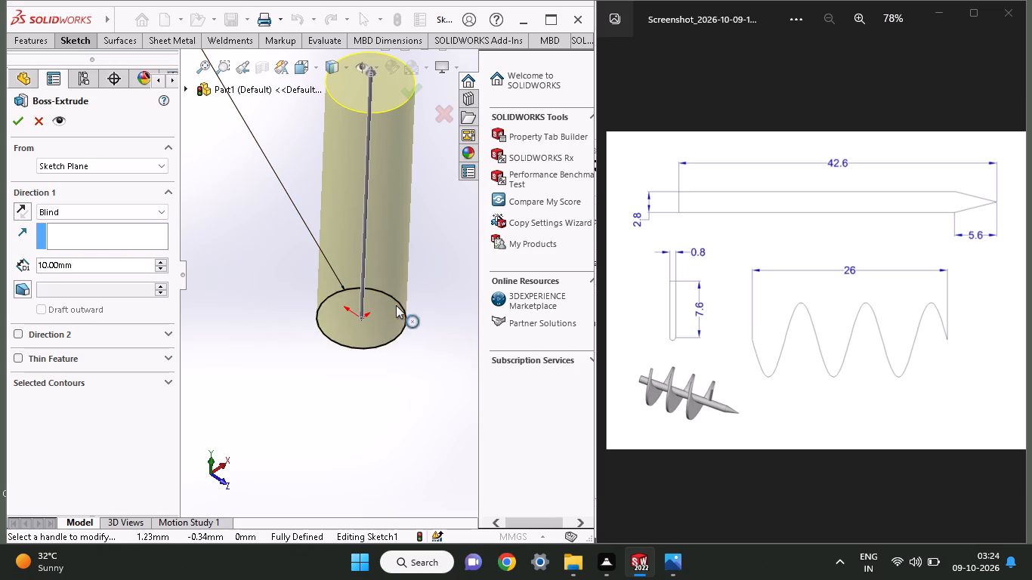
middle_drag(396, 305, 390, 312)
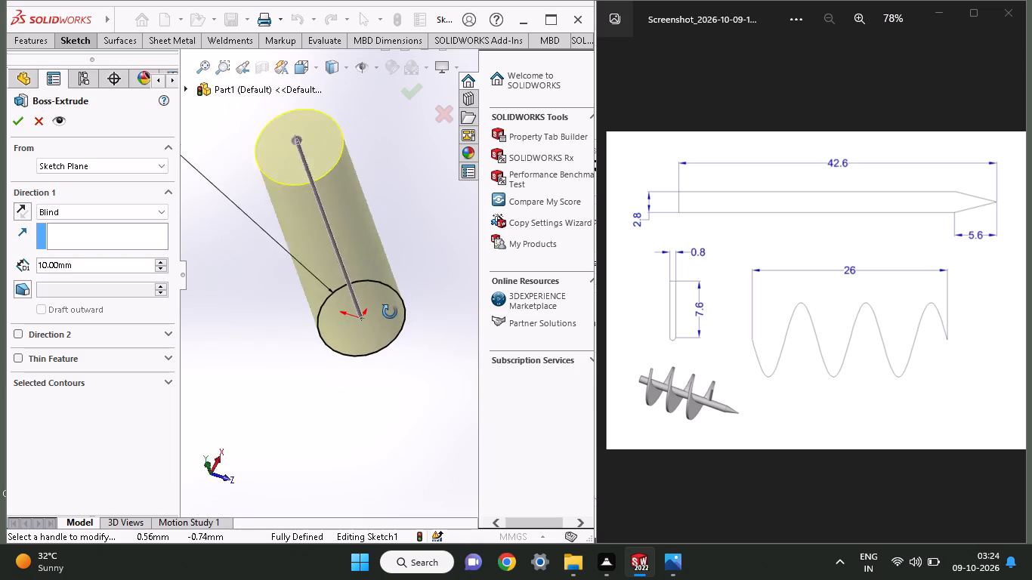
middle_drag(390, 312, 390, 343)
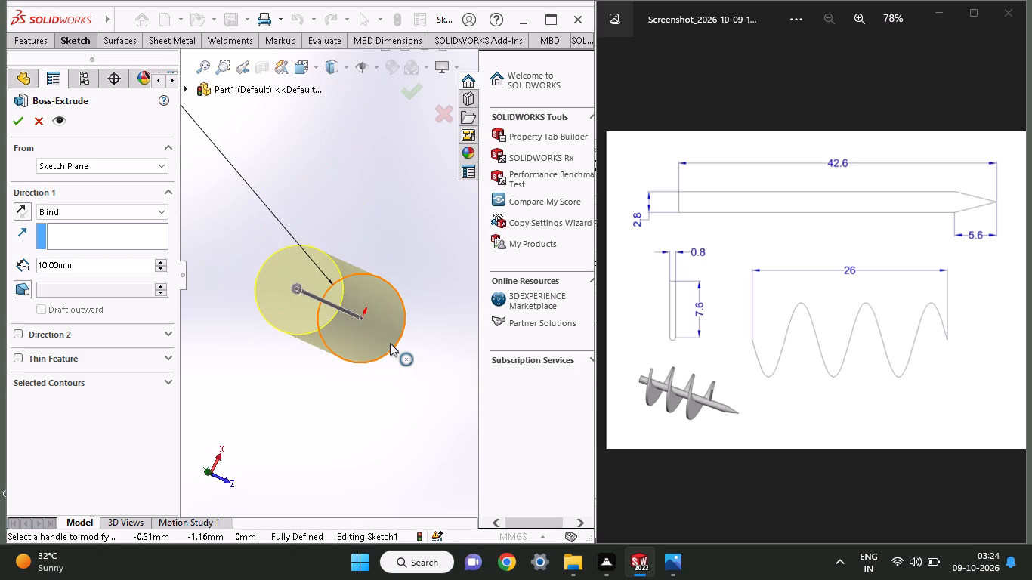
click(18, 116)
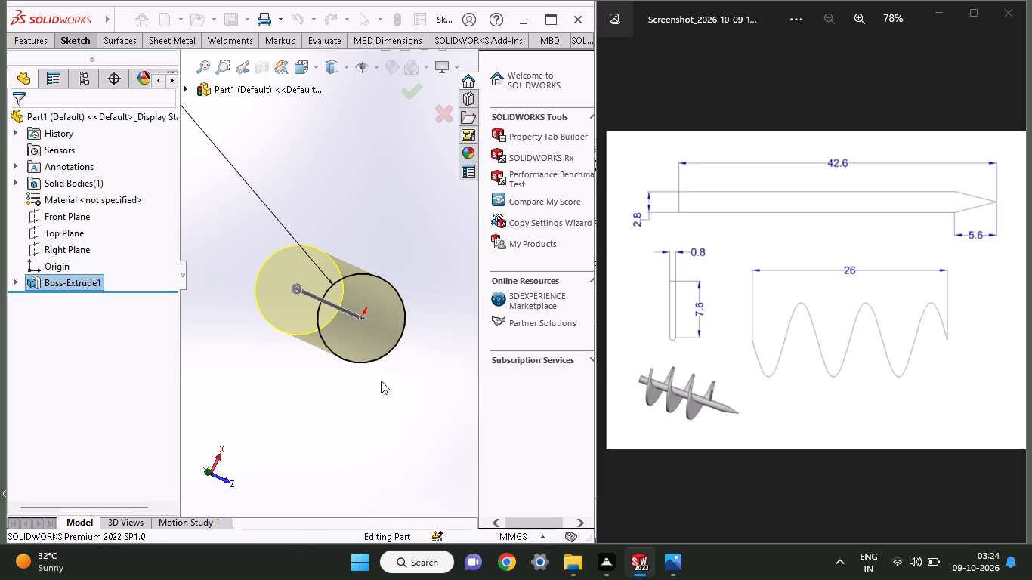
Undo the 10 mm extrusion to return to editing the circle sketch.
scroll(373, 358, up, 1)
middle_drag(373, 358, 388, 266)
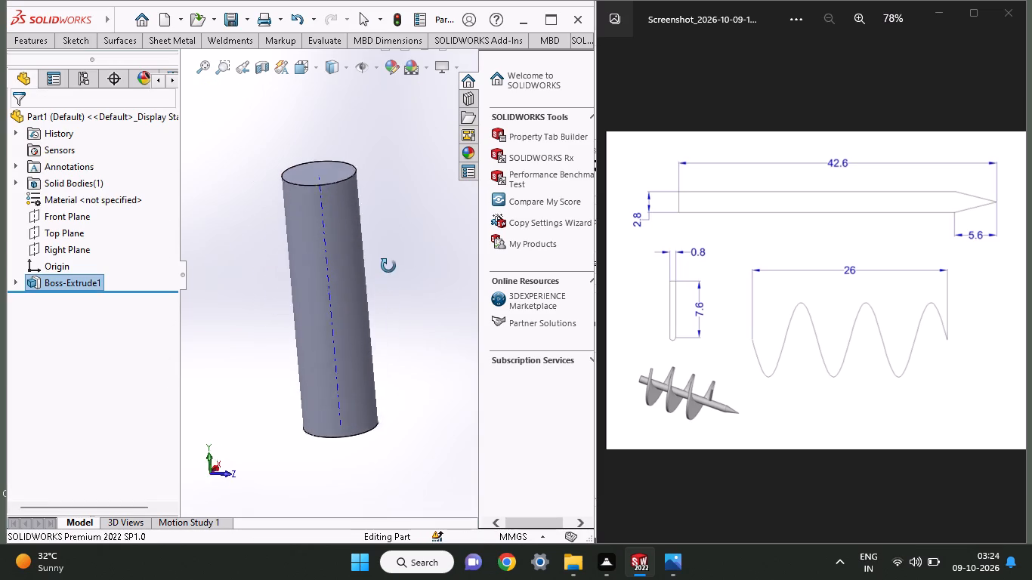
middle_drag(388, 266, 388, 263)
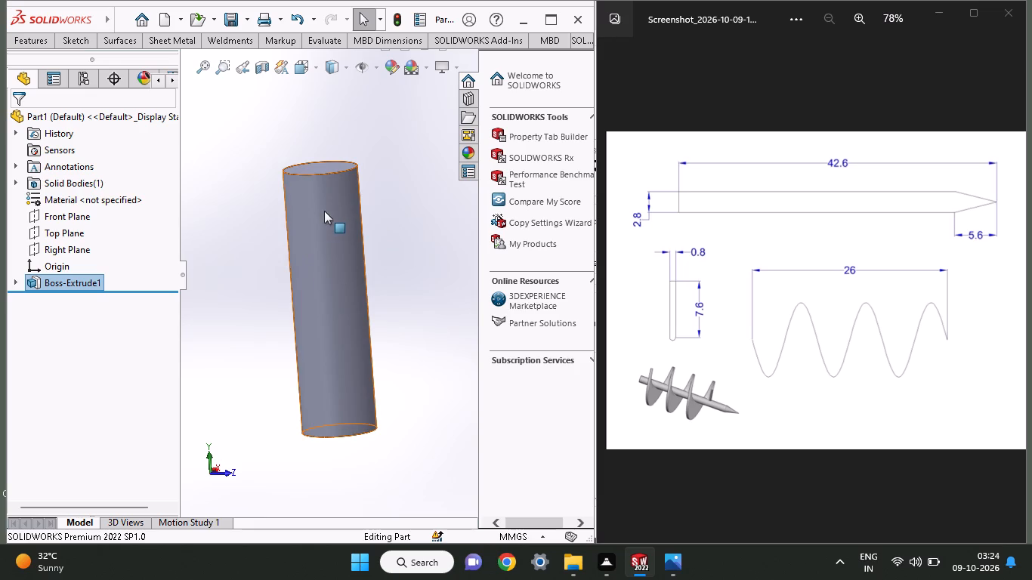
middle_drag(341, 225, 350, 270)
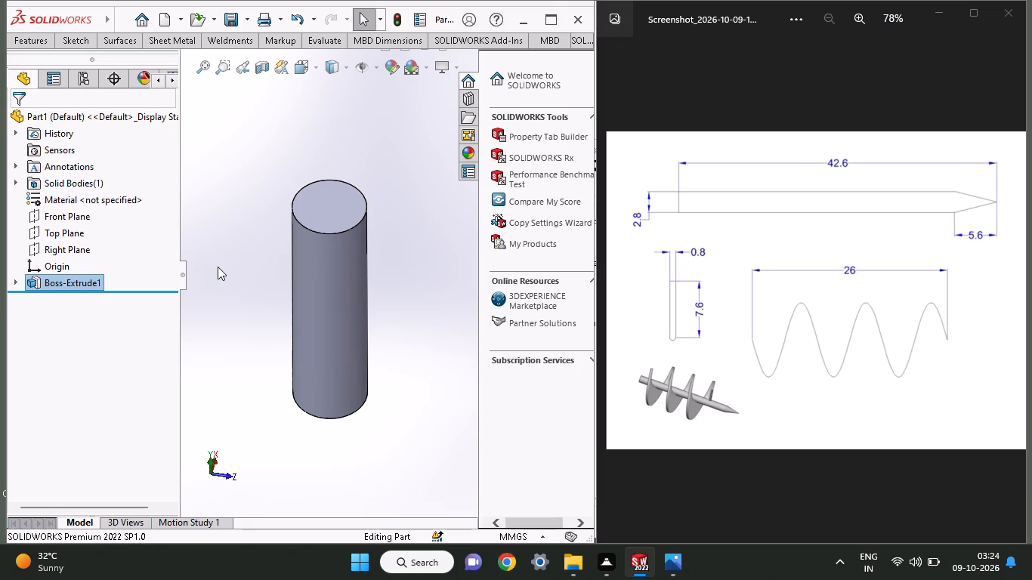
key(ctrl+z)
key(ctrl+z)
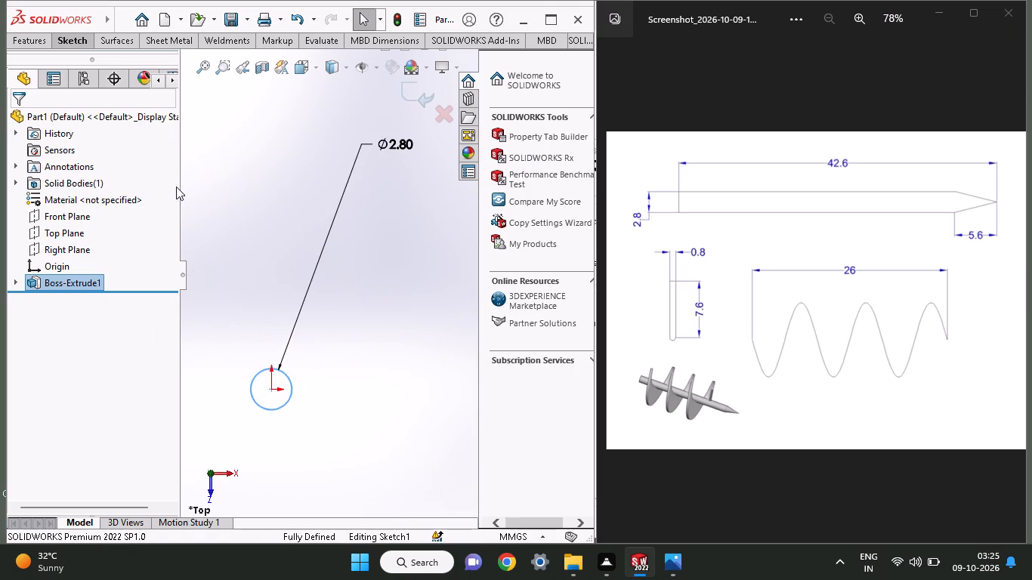
Extrude the 2.8 mm circle as a blind boss with a depth of 42.6-5.6, giving a 37 mm straight shaft.
double_click(387, 138)
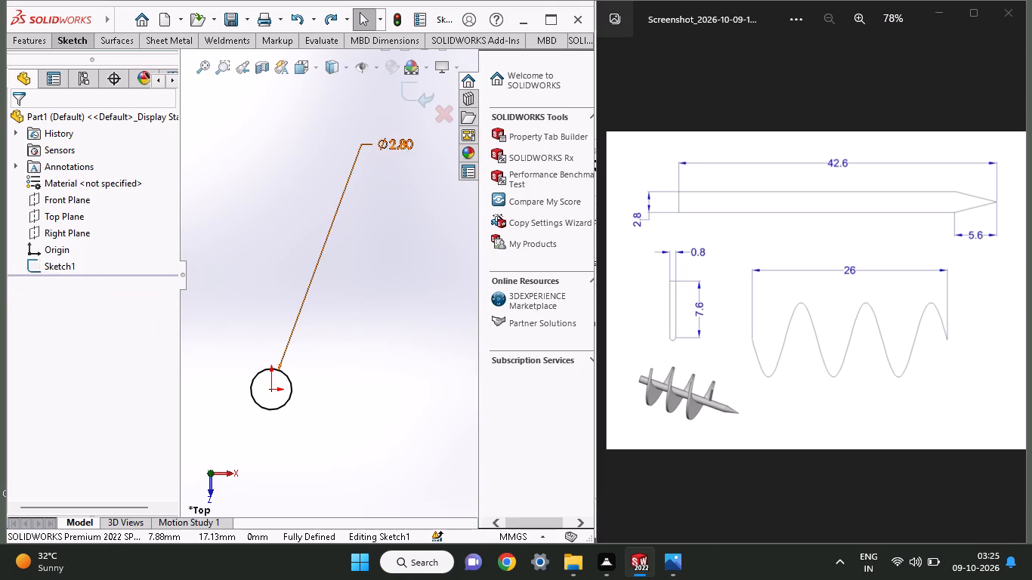
click(316, 119)
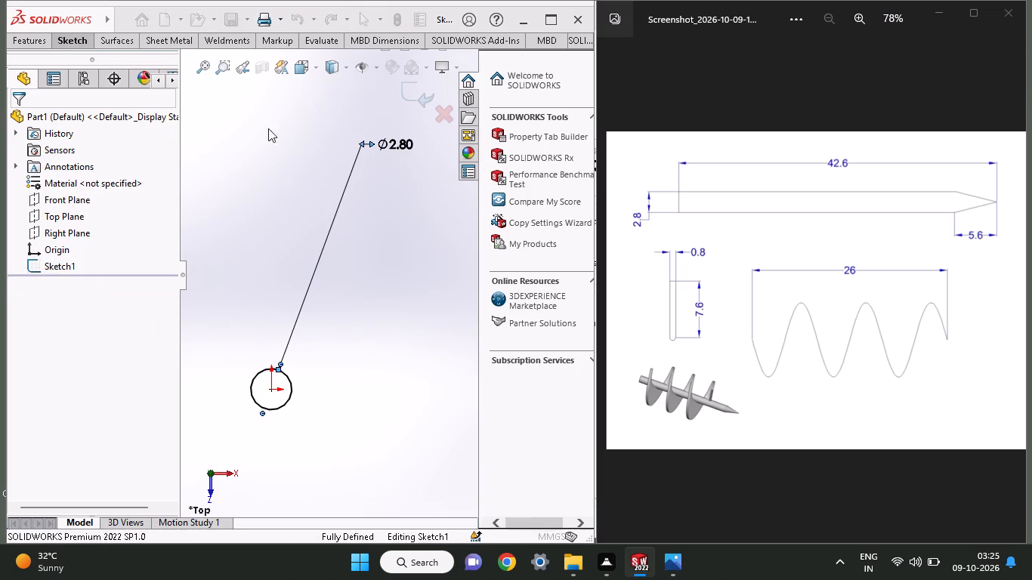
click(36, 42)
click(49, 75)
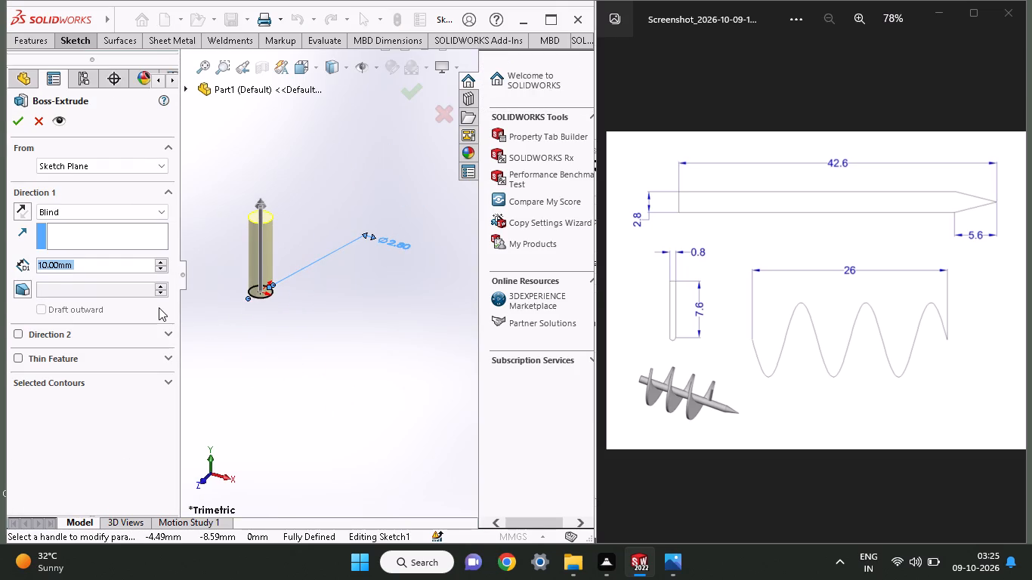
text(4.26)
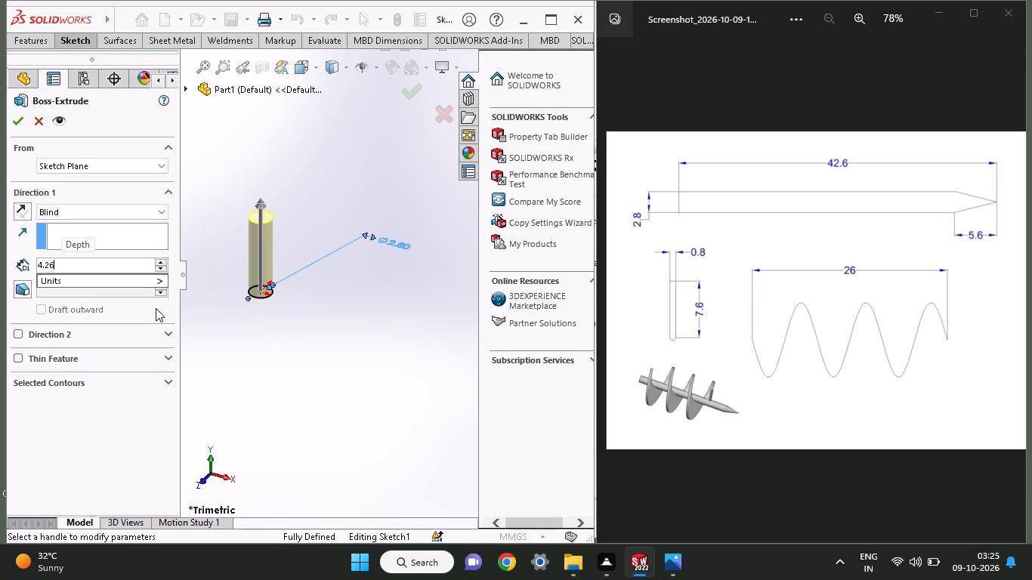
key(minus)
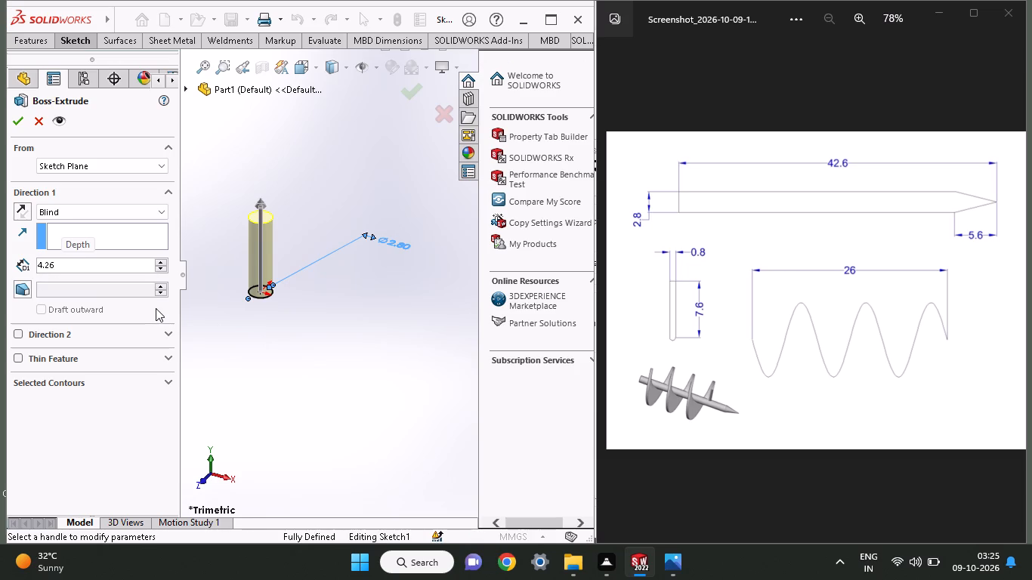
text(5.6)
key(Return)
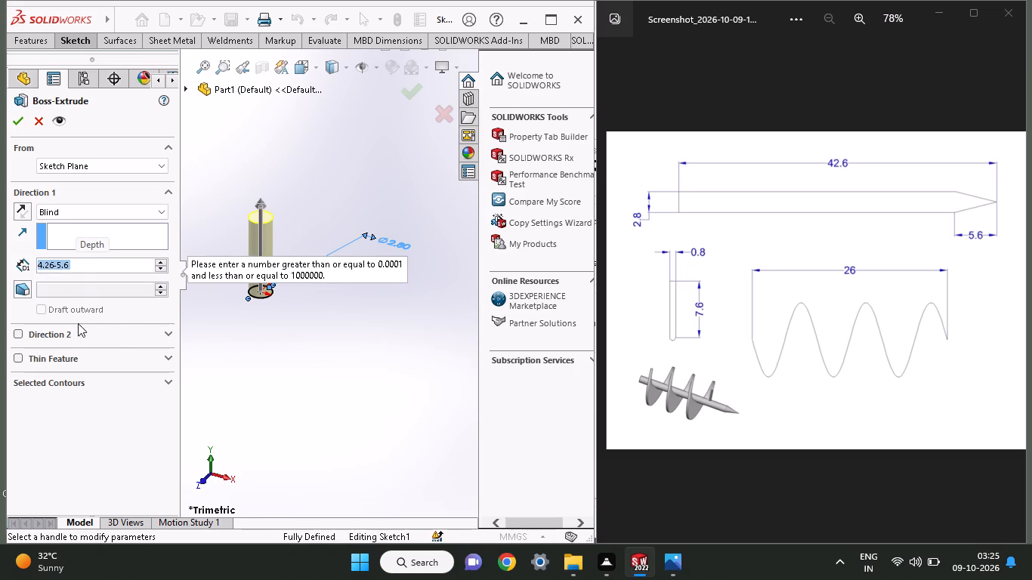
click(239, 325)
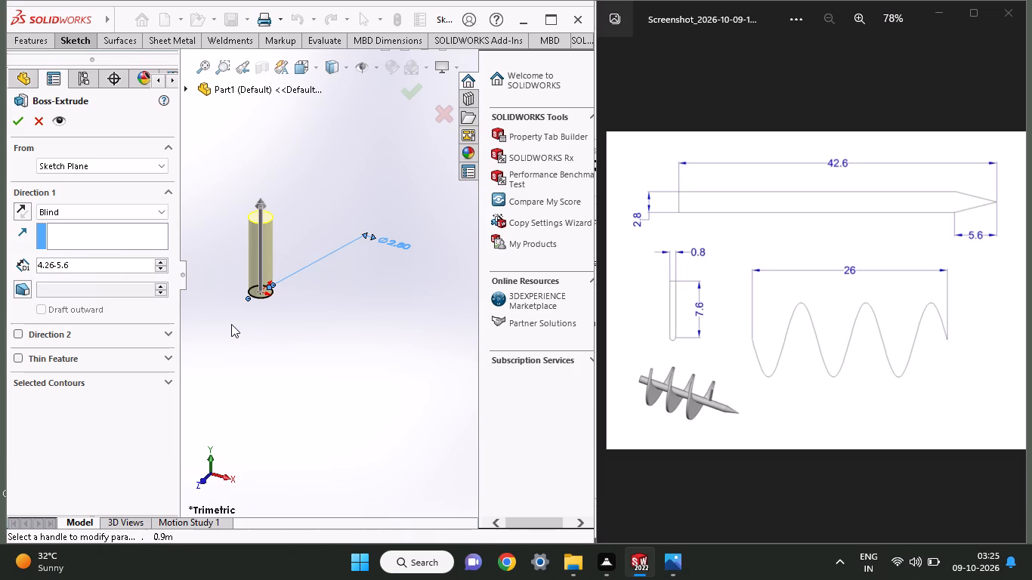
middle_drag(228, 324, 248, 294)
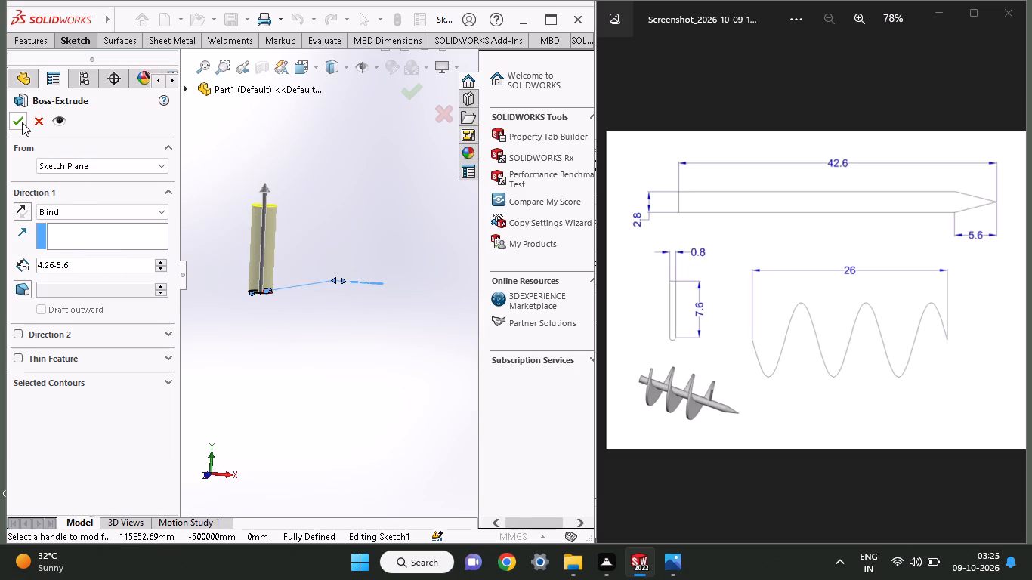
click(42, 266)
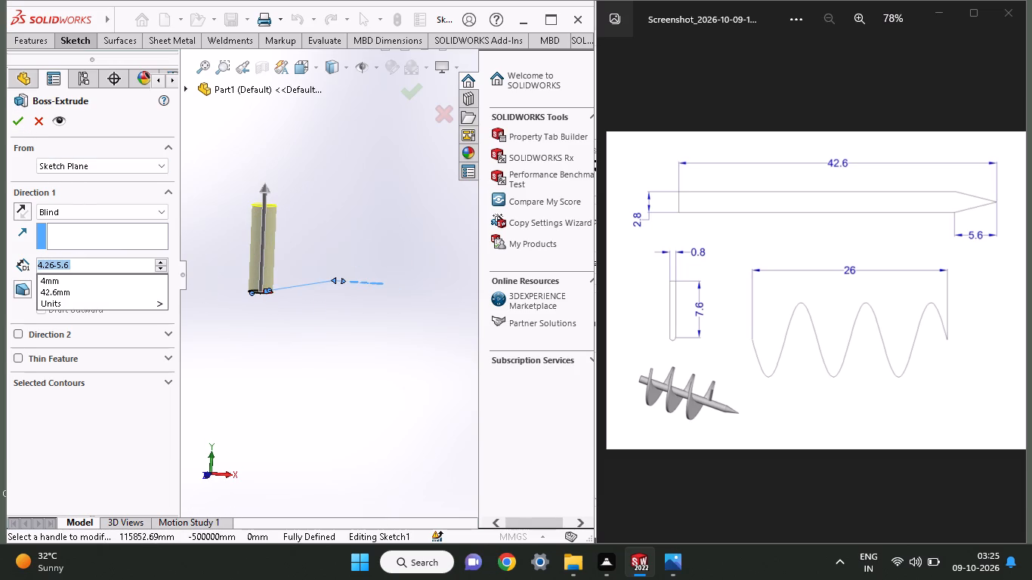
click(48, 267)
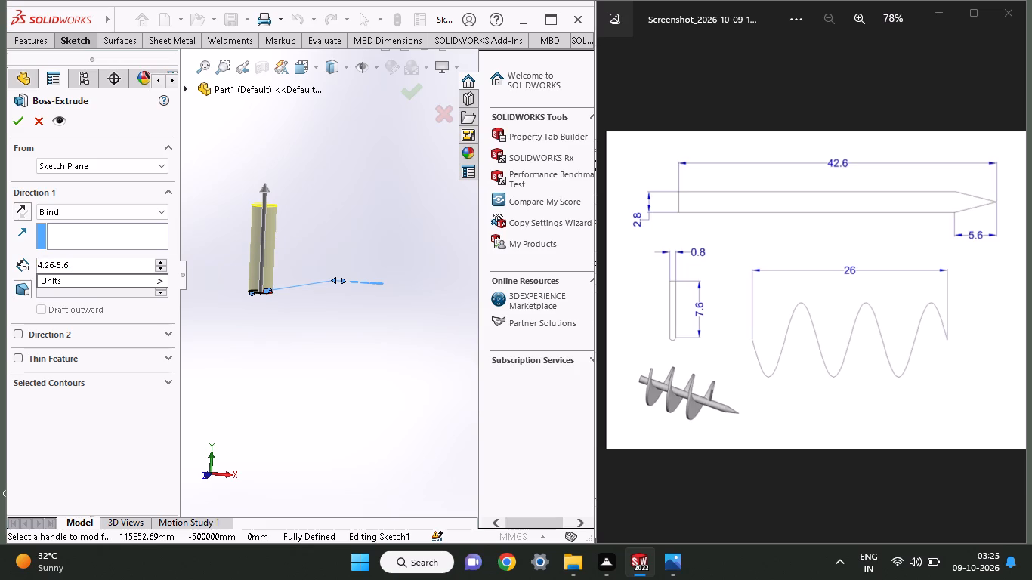
click(45, 266)
key(BackSpace)
click(45, 264)
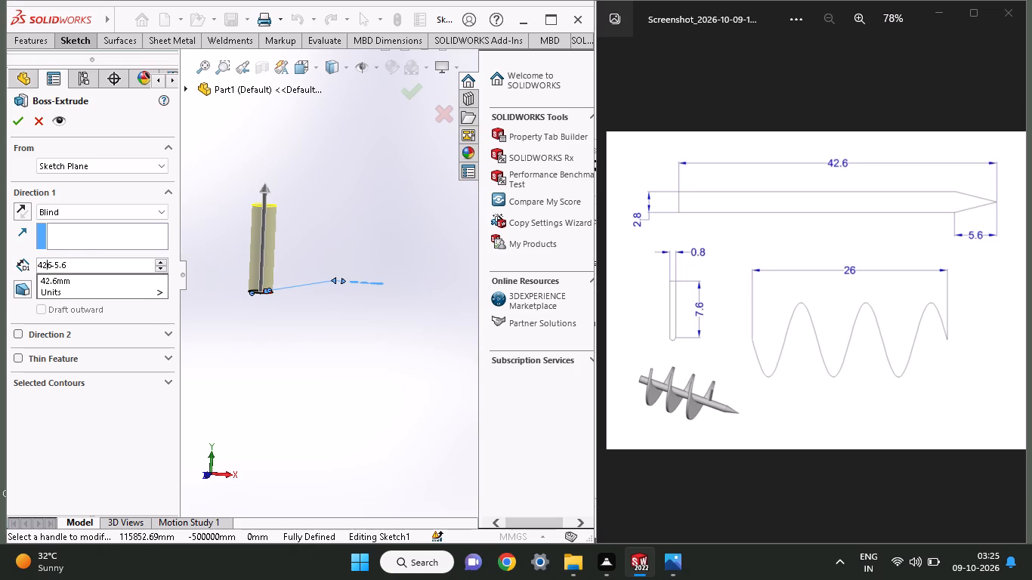
key(period)
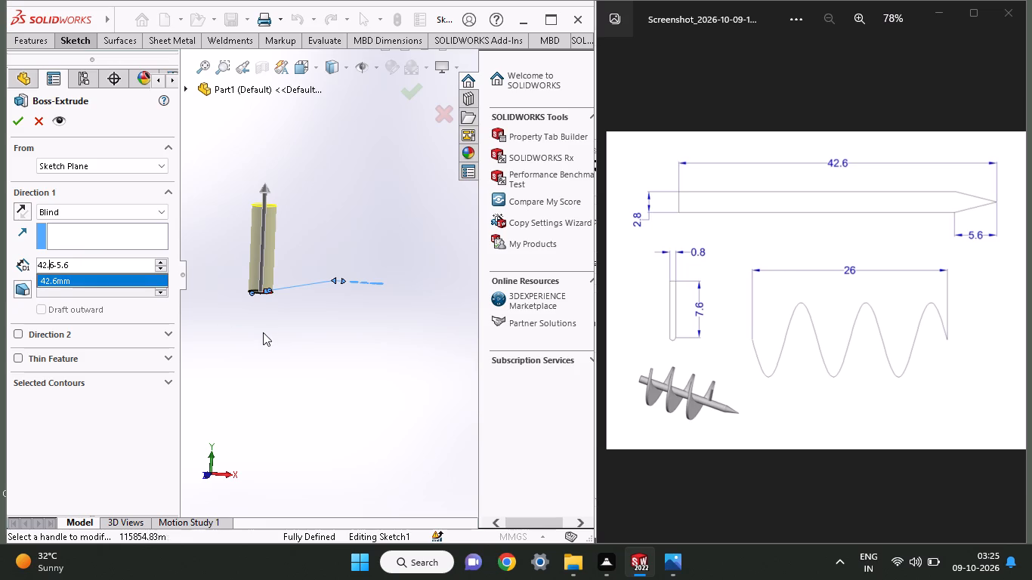
click(256, 334)
click(11, 118)
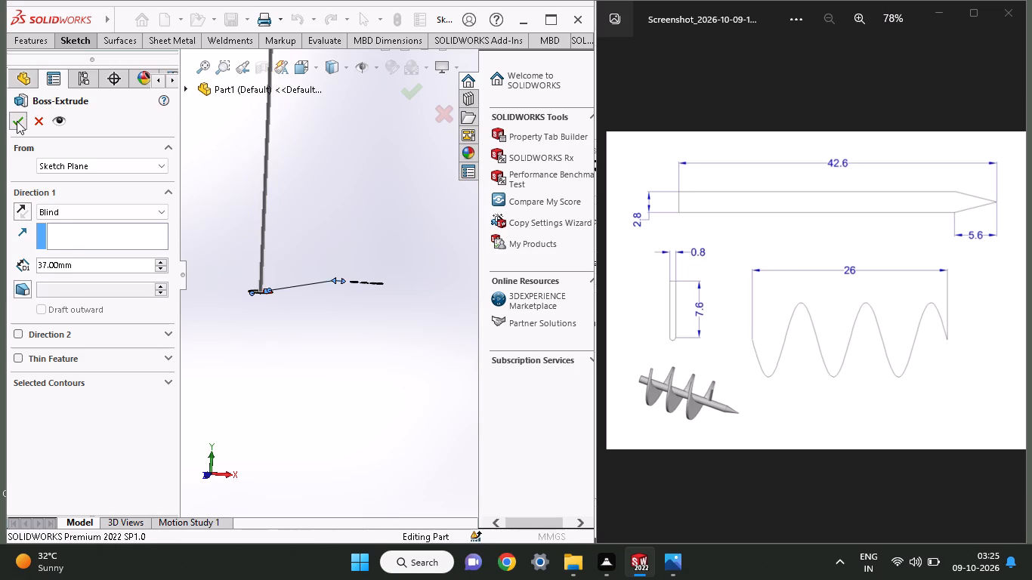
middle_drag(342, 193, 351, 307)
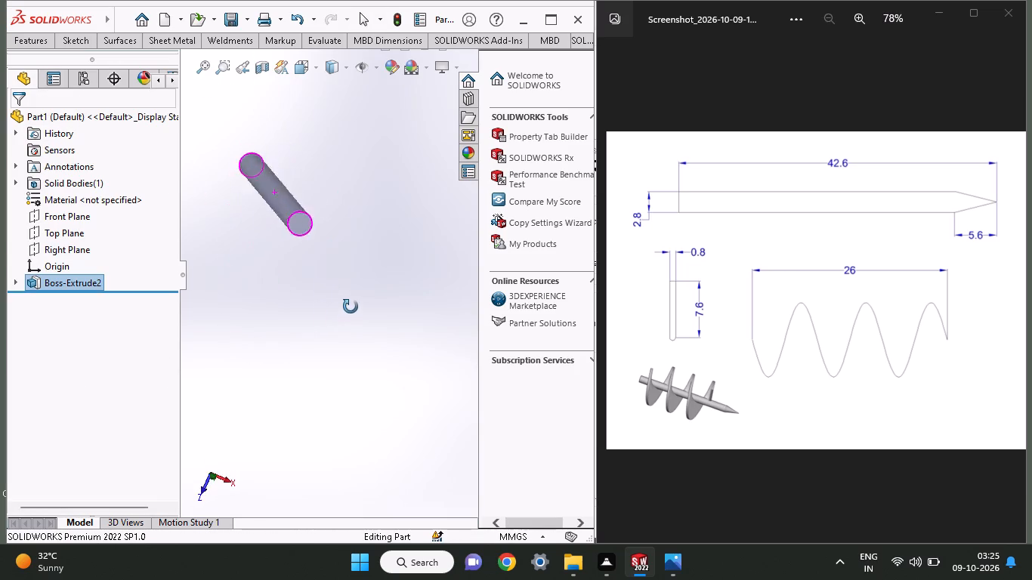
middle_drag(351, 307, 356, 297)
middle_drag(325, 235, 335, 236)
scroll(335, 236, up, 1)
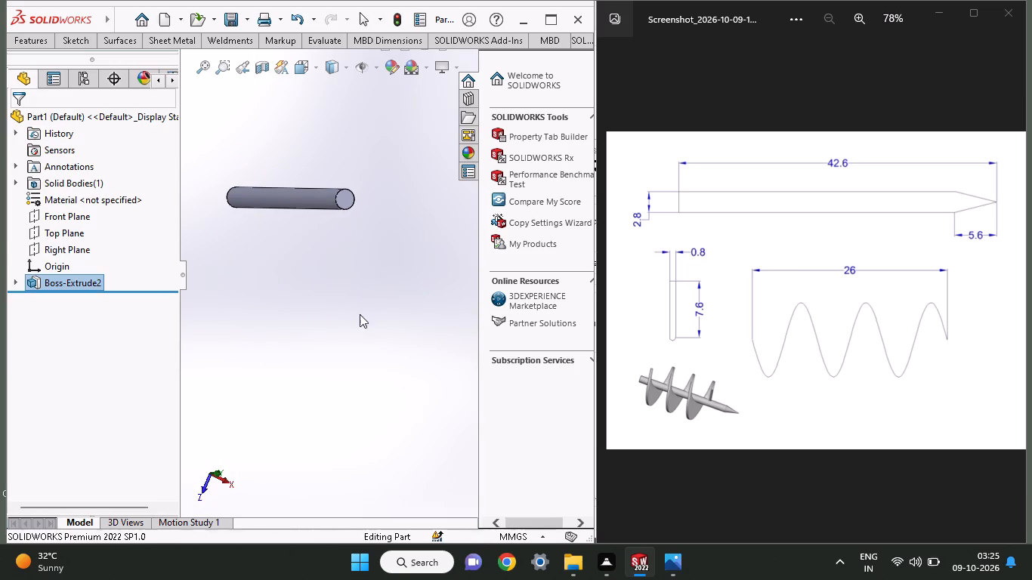
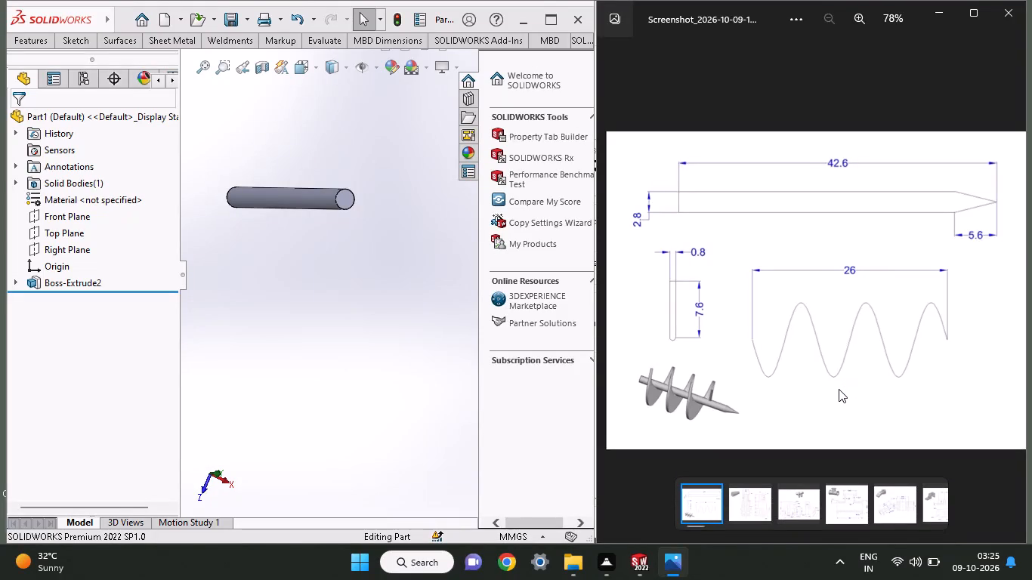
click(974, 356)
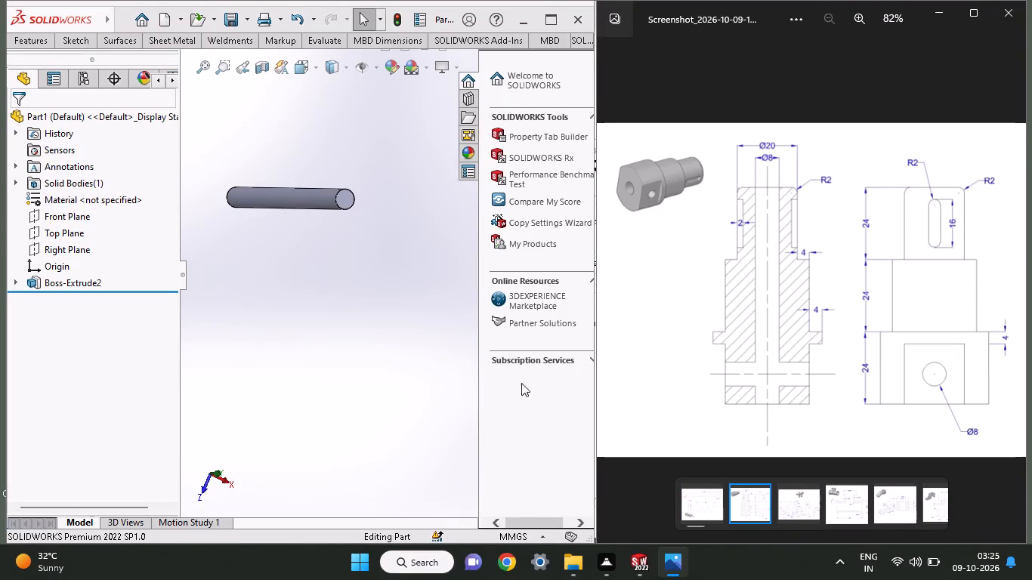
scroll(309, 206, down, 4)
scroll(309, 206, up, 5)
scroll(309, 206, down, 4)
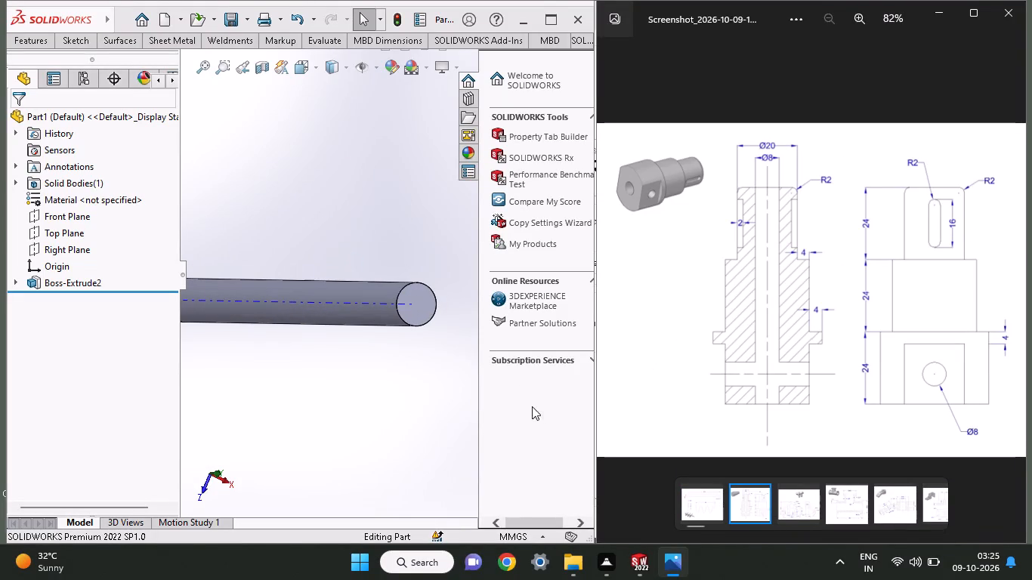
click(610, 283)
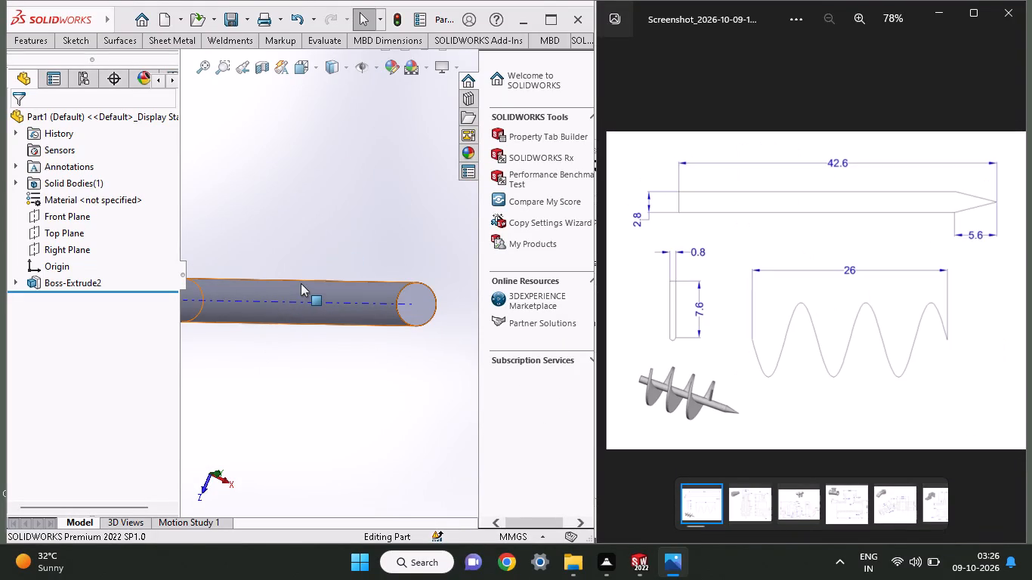
Sketch a circle of 1.4 mm radius on the shaft's end face, centred on the origin and matching the face's edge.
middle_drag(301, 283, 371, 307)
scroll(370, 306, up, 2)
scroll(421, 375, up, 2)
middle_drag(421, 375, 420, 374)
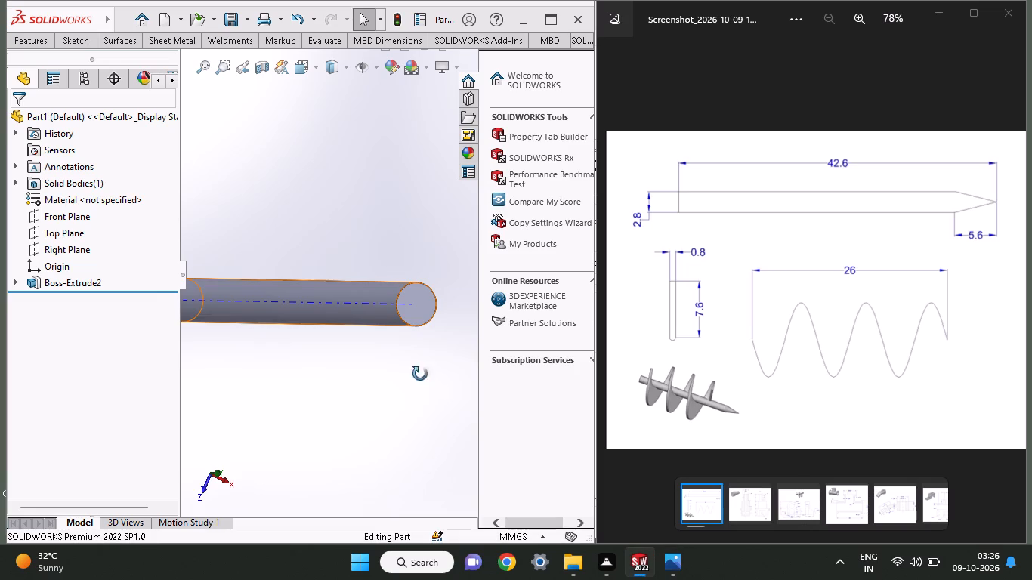
middle_drag(420, 374, 396, 359)
scroll(426, 359, up, 1)
scroll(398, 344, down, 3)
scroll(443, 237, down, 2)
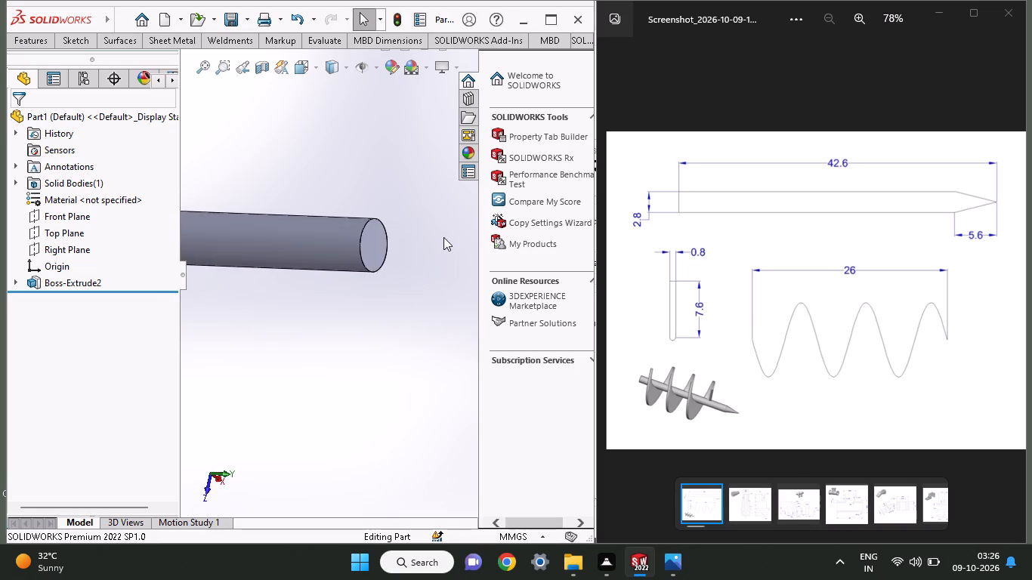
scroll(443, 237, down, 4)
middle_drag(375, 269, 397, 266)
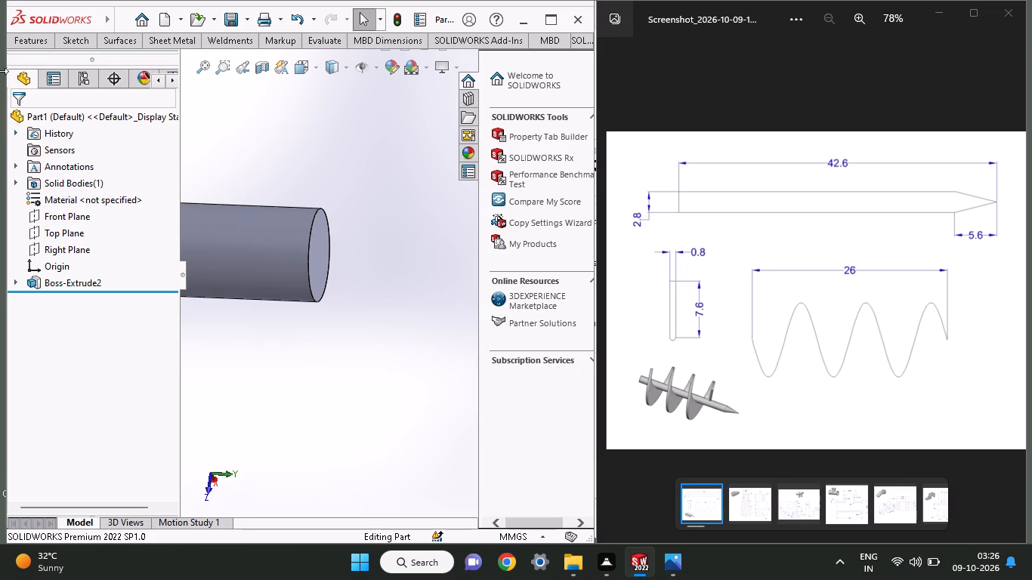
click(27, 37)
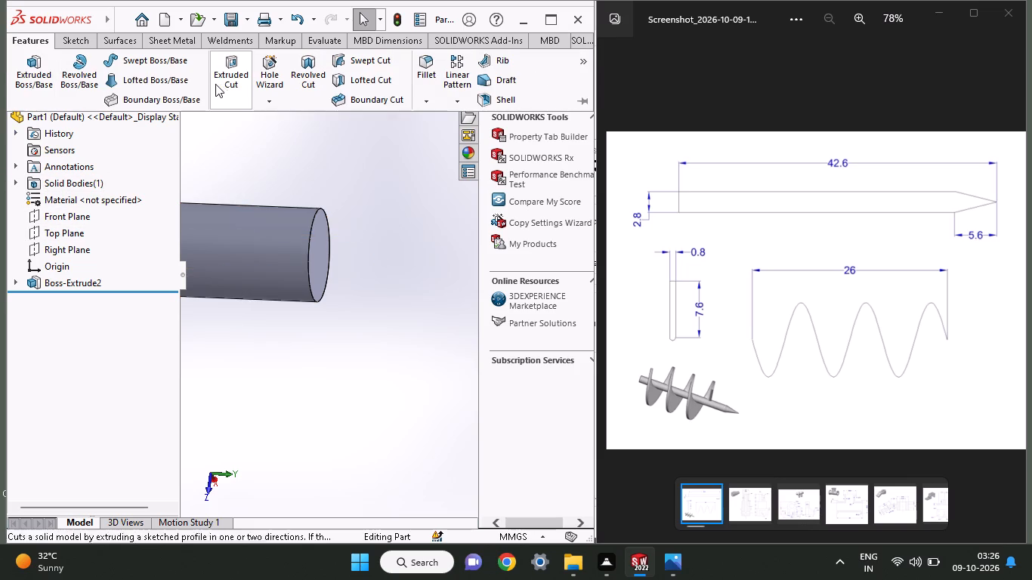
click(84, 39)
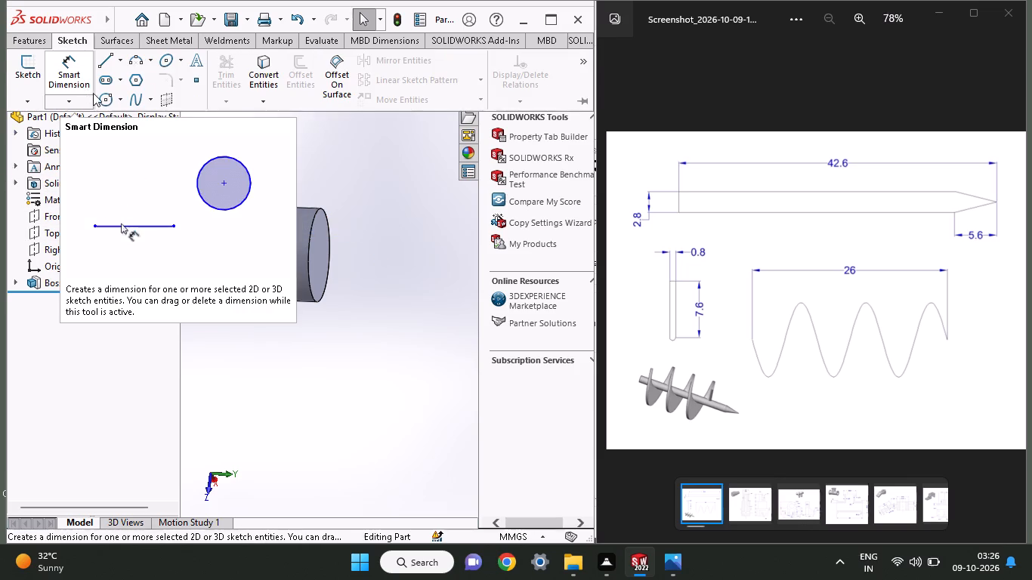
click(104, 97)
middle_drag(341, 301, 313, 304)
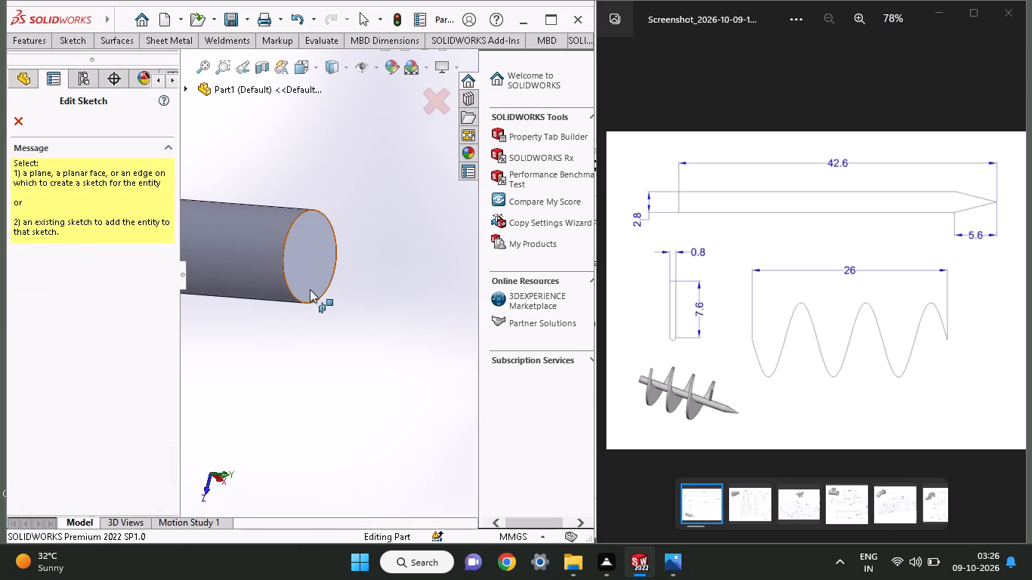
click(310, 289)
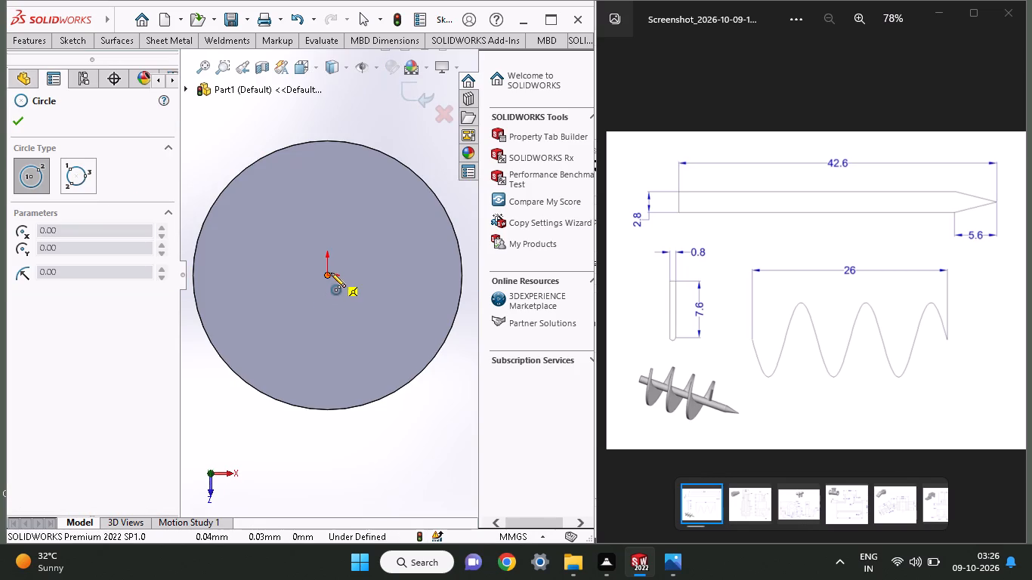
click(331, 273)
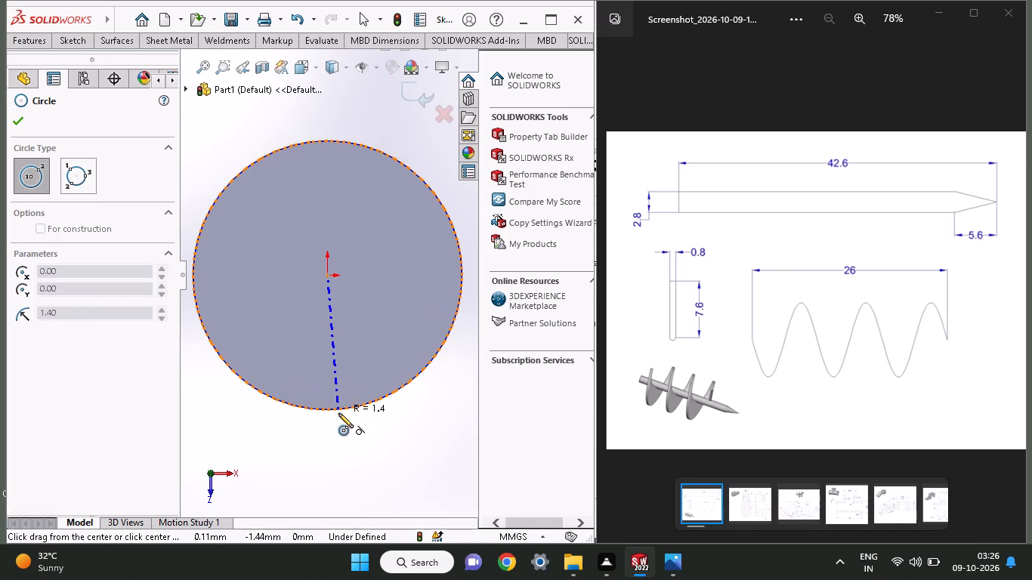
click(338, 413)
Extrude the end-face circle as a blind boss 5.6 mm deep, merged with the shaft.
click(32, 45)
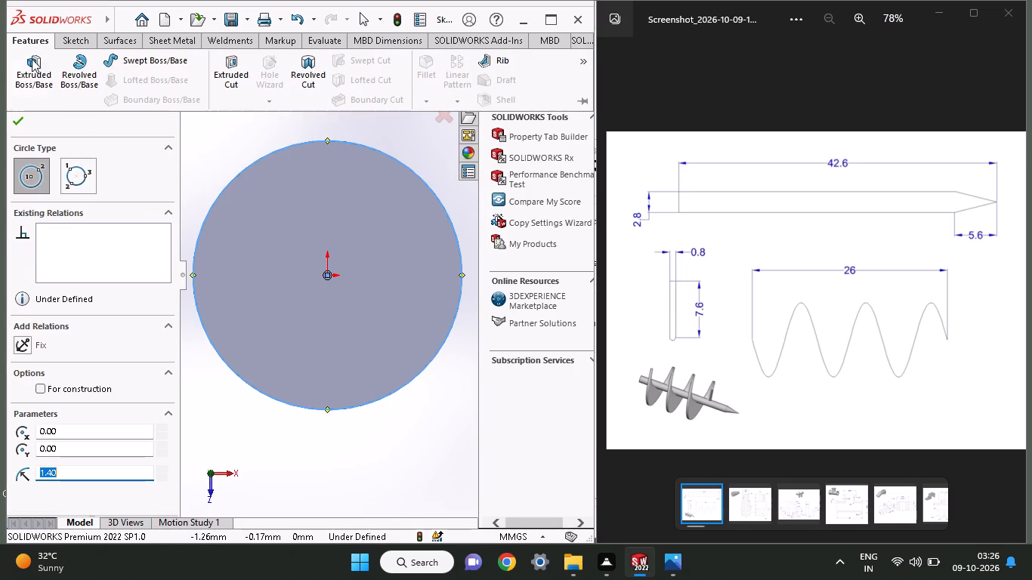
click(34, 67)
middle_drag(296, 341, 290, 350)
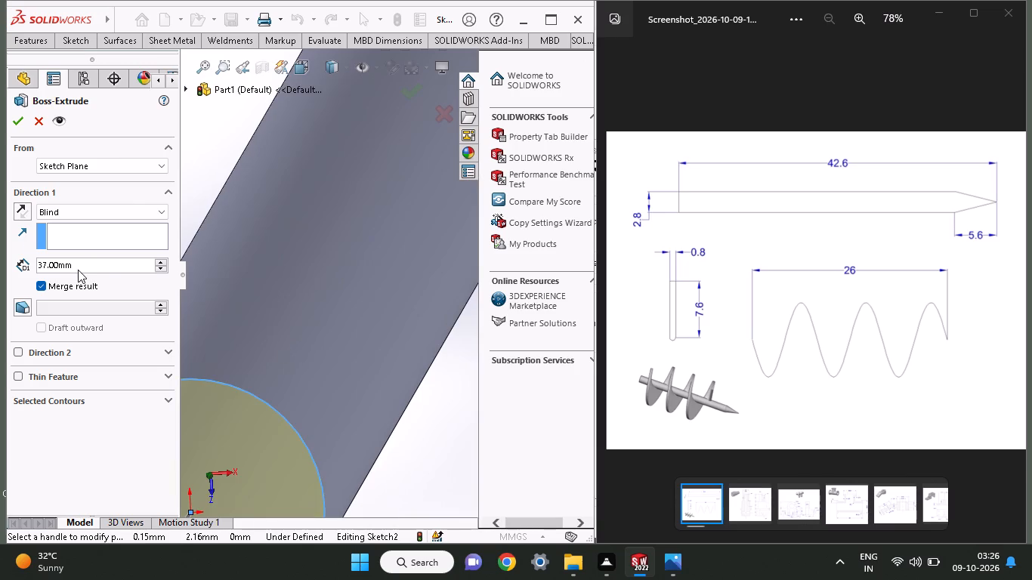
drag(79, 266, 16, 262)
text(5.6)
key(Return)
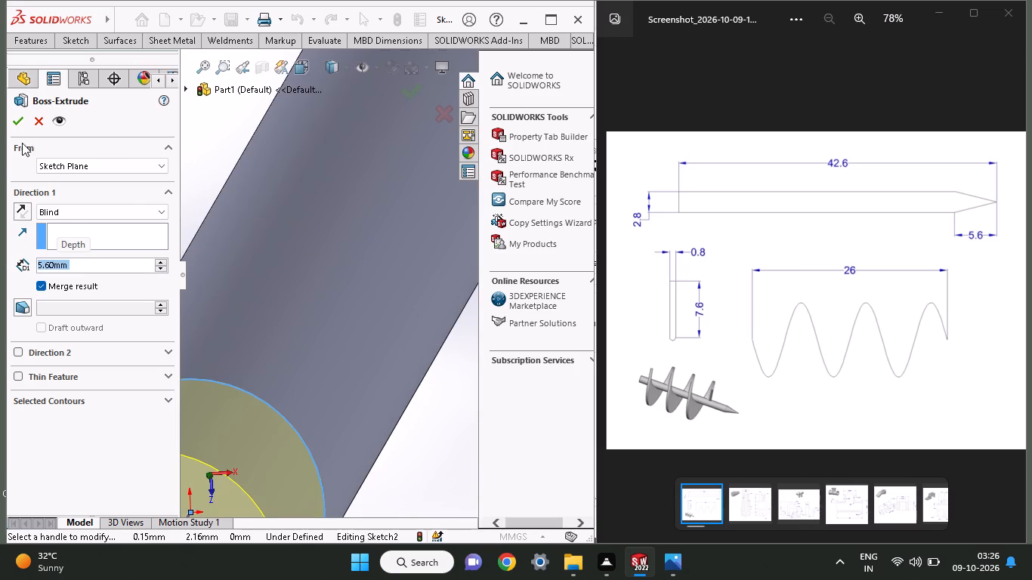
click(23, 129)
Start a sketch on the Front Plane and draw a 2.8 mm horizontal line across the shaft's extended end.
middle_drag(280, 368, 307, 353)
scroll(309, 353, up, 9)
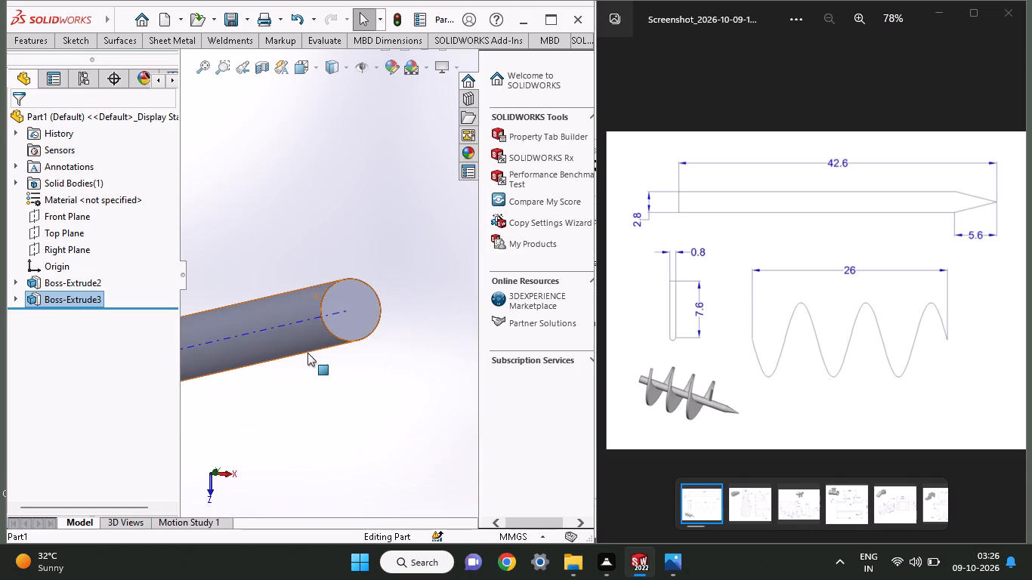
scroll(307, 353, down, 3)
middle_drag(310, 345, 364, 262)
scroll(345, 326, up, 3)
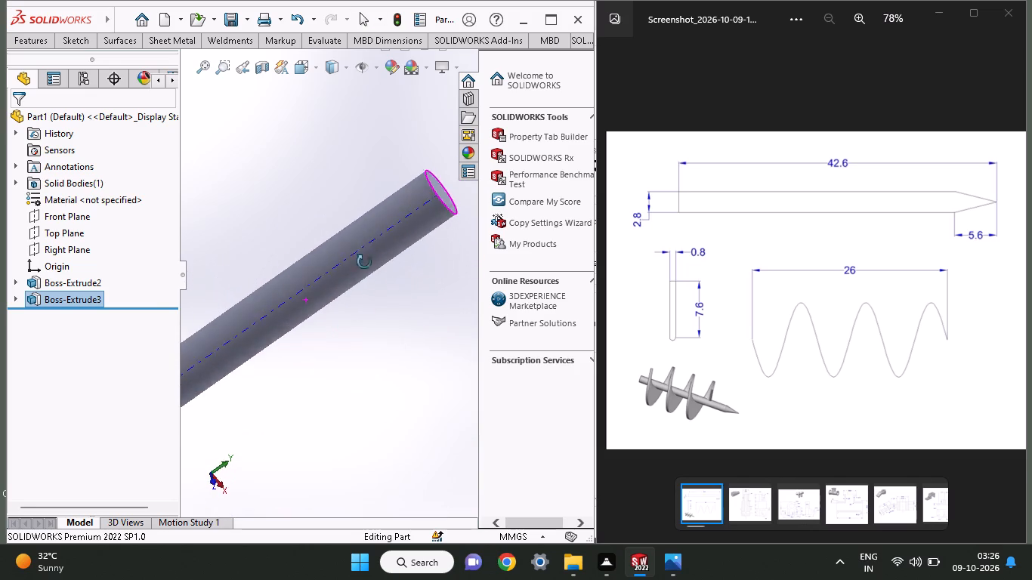
middle_drag(364, 262, 369, 238)
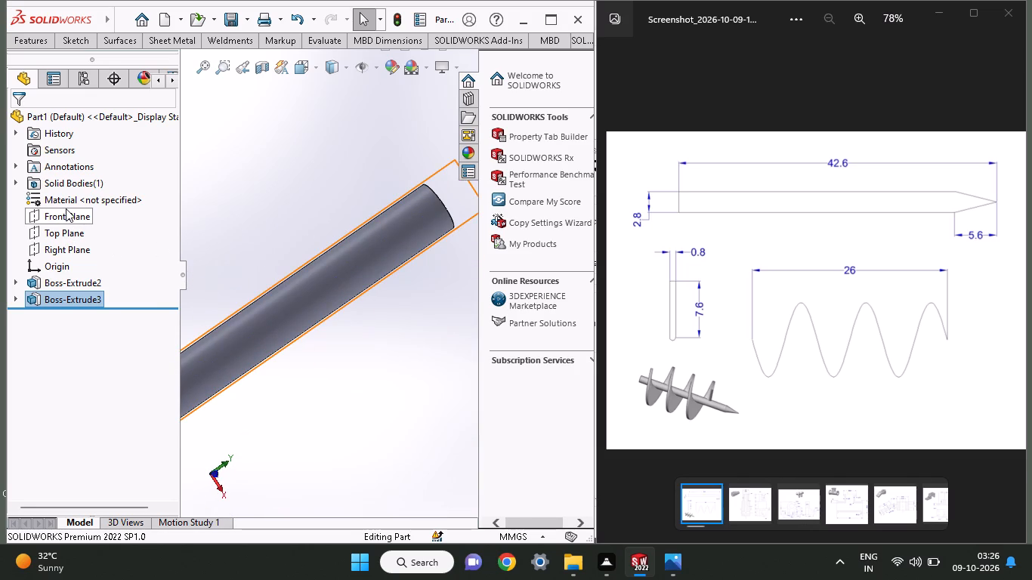
click(66, 208)
click(81, 196)
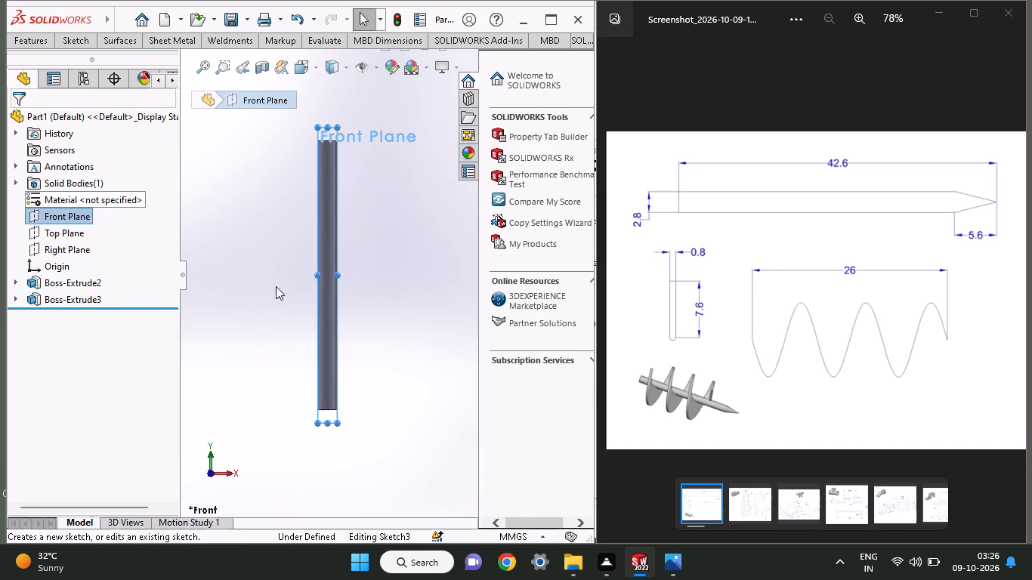
scroll(369, 179, down, 7)
scroll(199, 150, up, 5)
scroll(222, 169, down, 2)
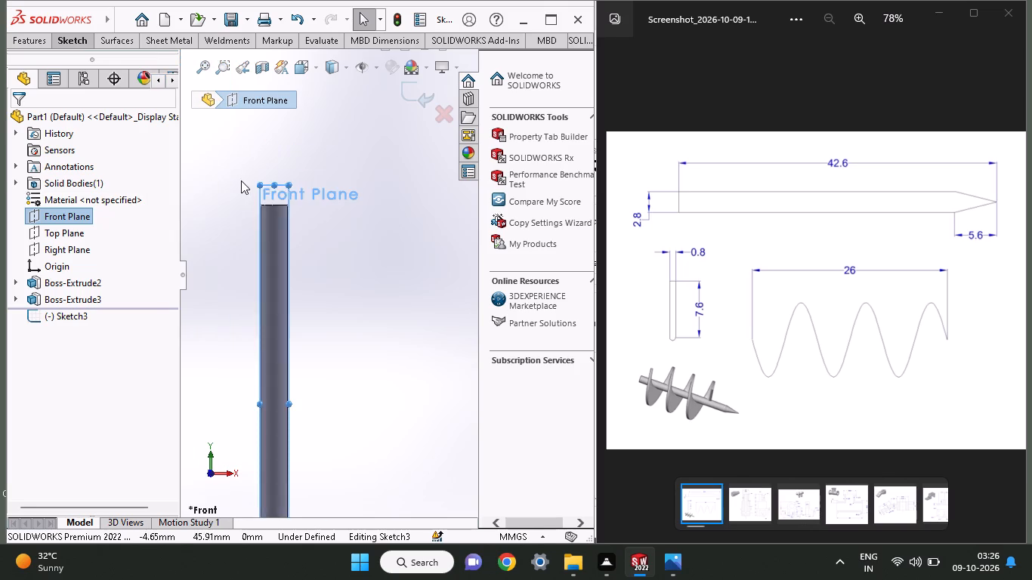
scroll(241, 180, down, 4)
scroll(455, 453, down, 1)
scroll(397, 423, down, 2)
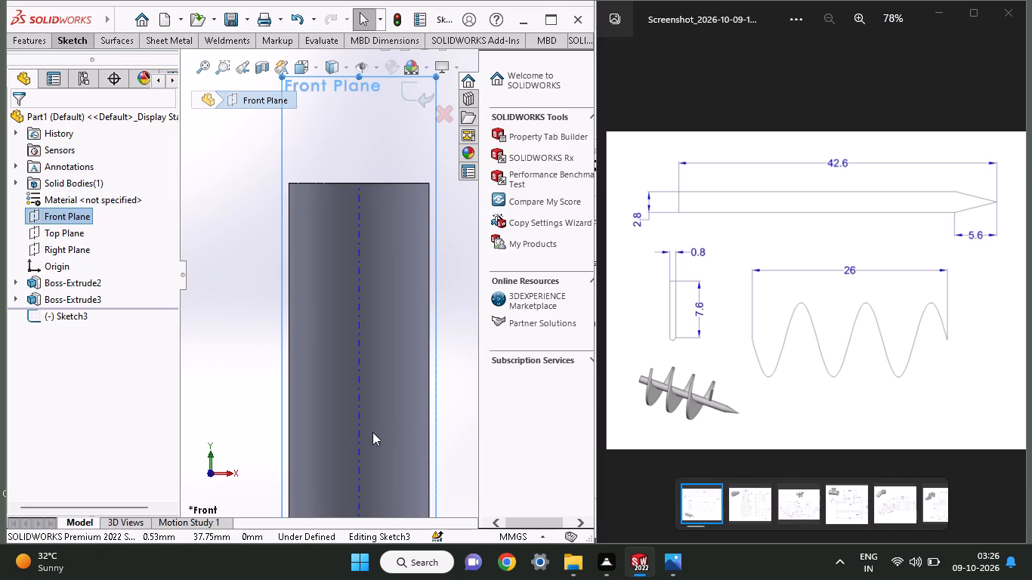
click(55, 40)
click(101, 65)
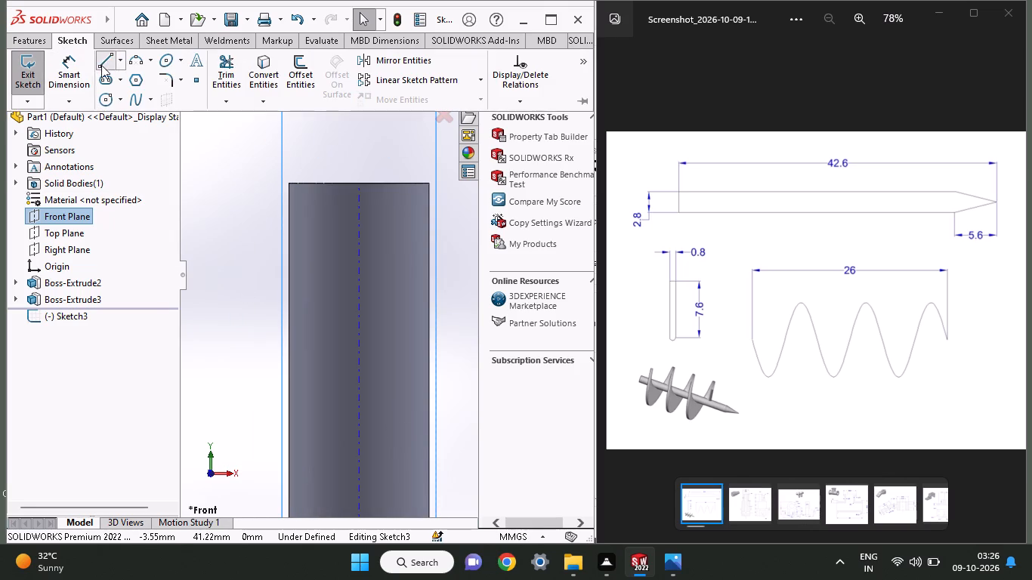
click(286, 183)
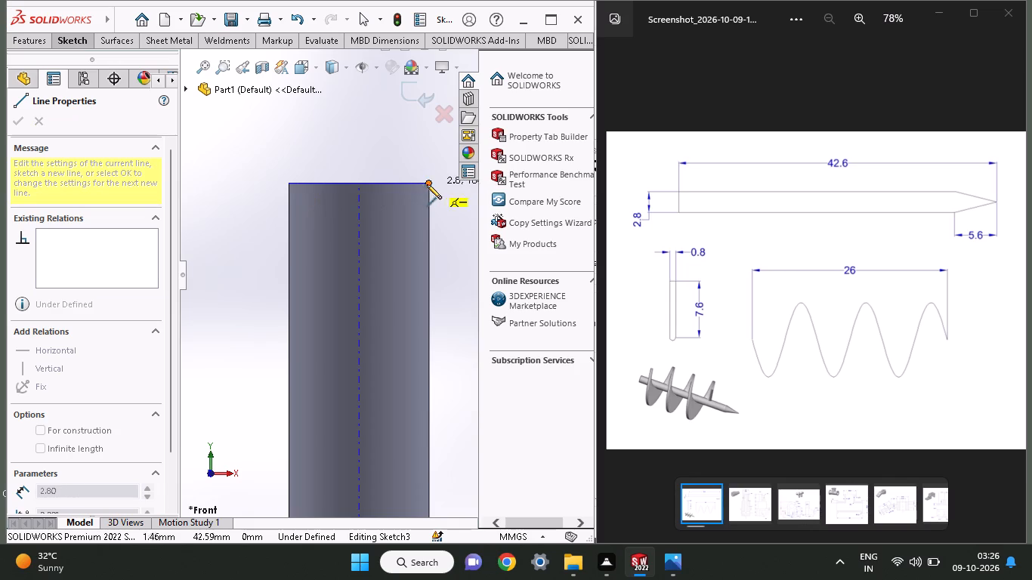
click(425, 184)
right_click(283, 140)
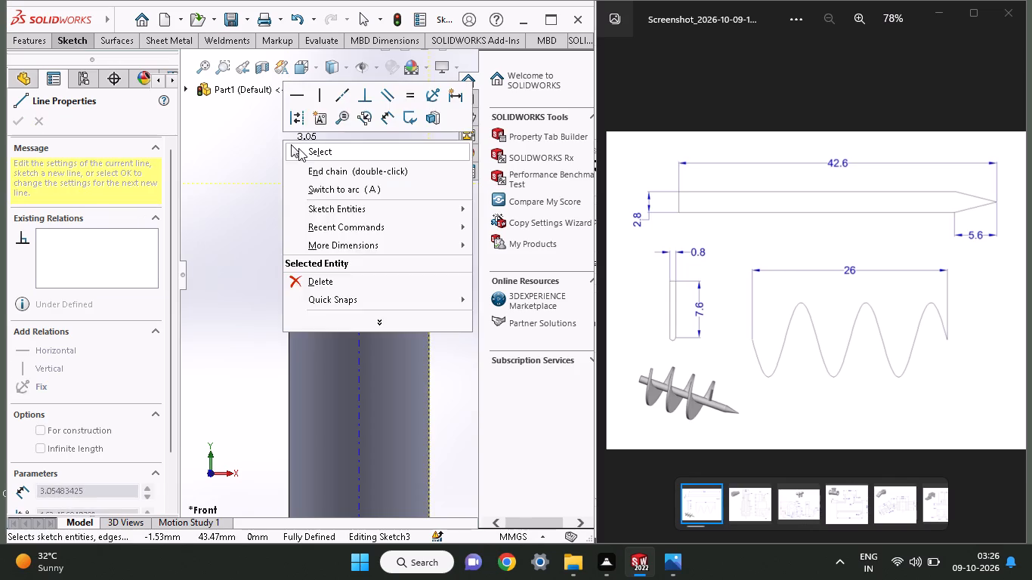
click(298, 148)
Offset the horizontal end line by 5.6 mm down along the shaft.
click(63, 35)
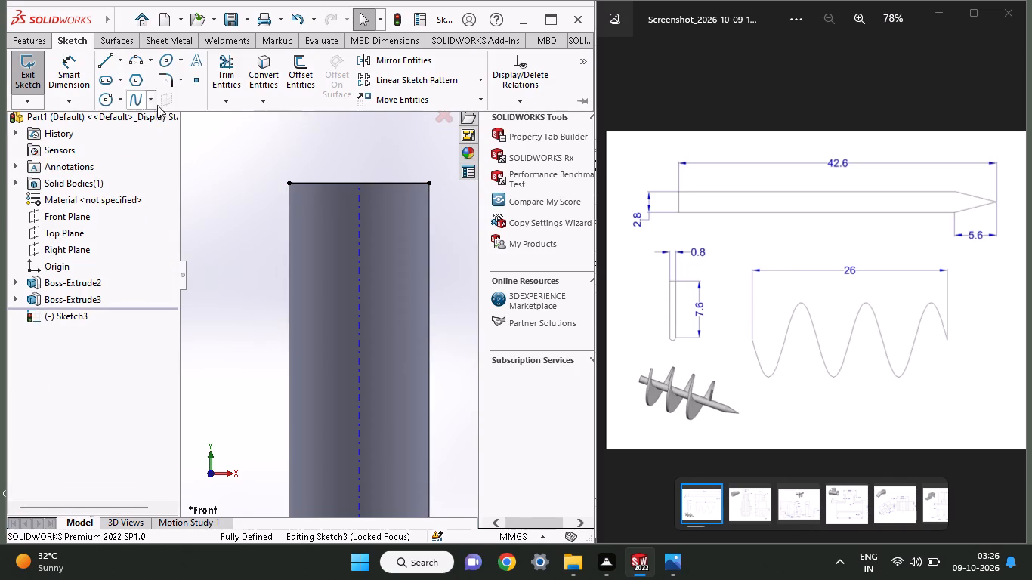
click(307, 76)
click(323, 184)
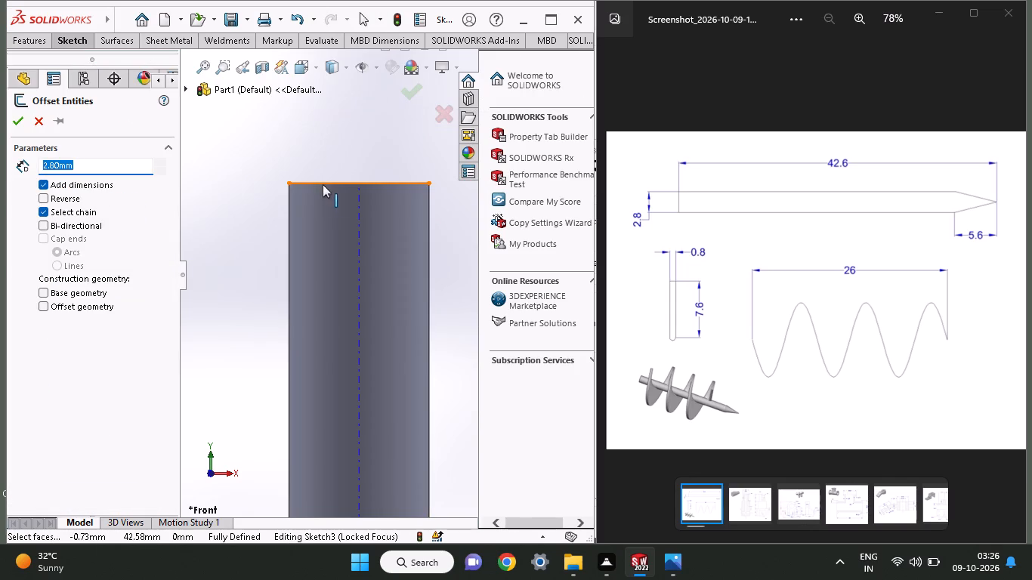
drag(80, 162, 0, 184)
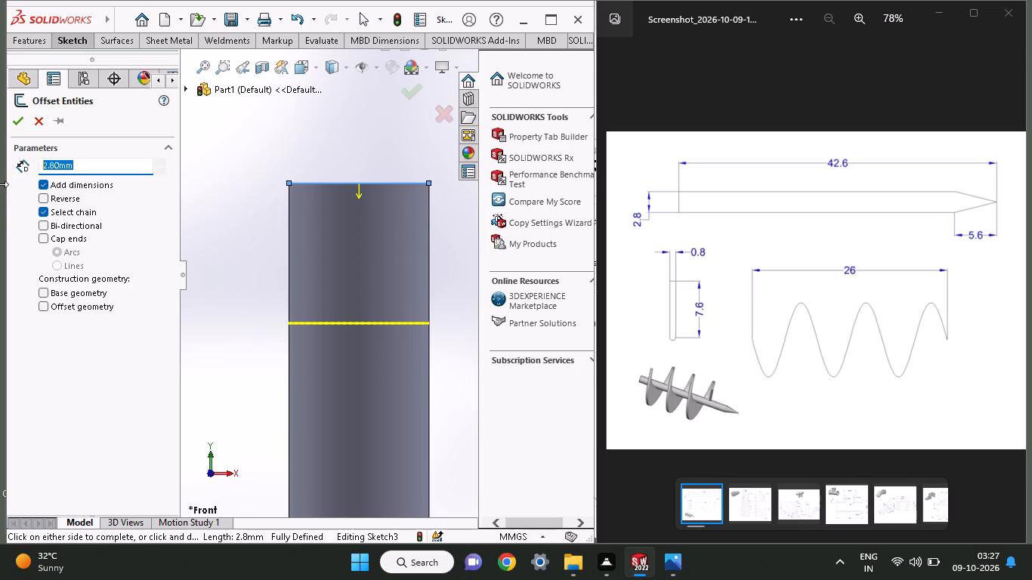
text(5.6)
key(Return)
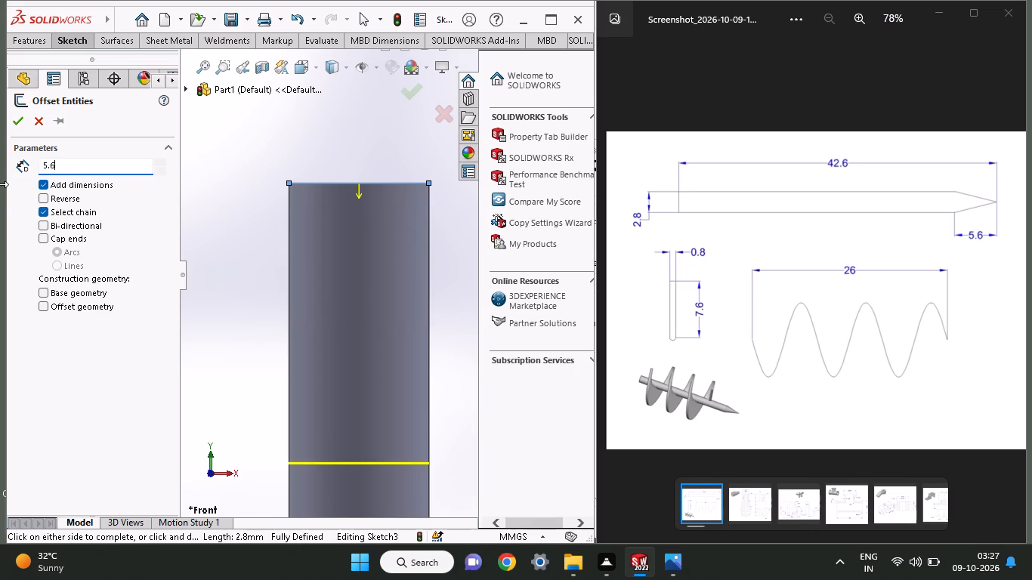
click(23, 128)
Draw sloped lines from both ends of the offset line to the end line's midpoint, and close both corner triangles along the shaft's sides.
click(55, 38)
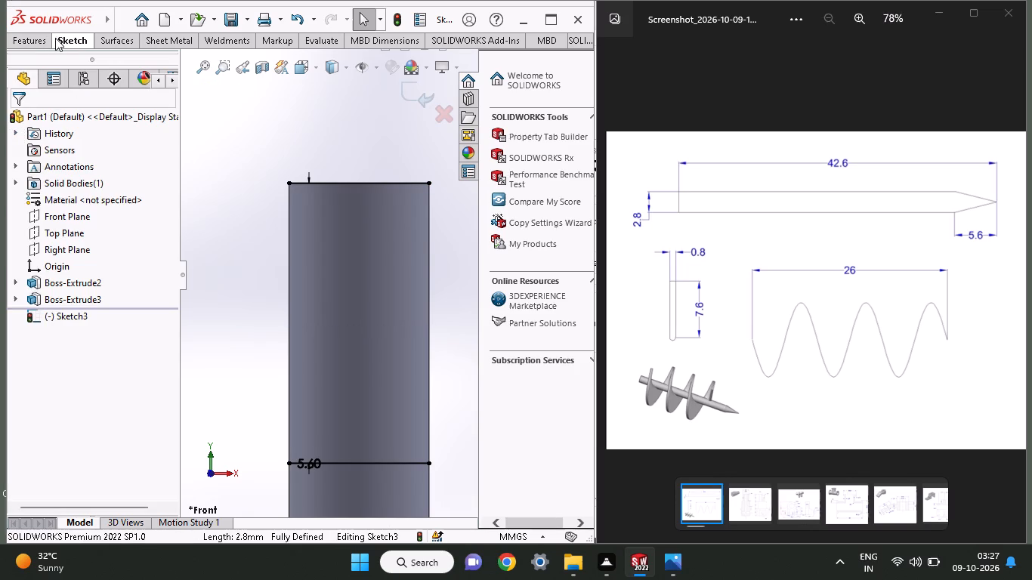
click(100, 57)
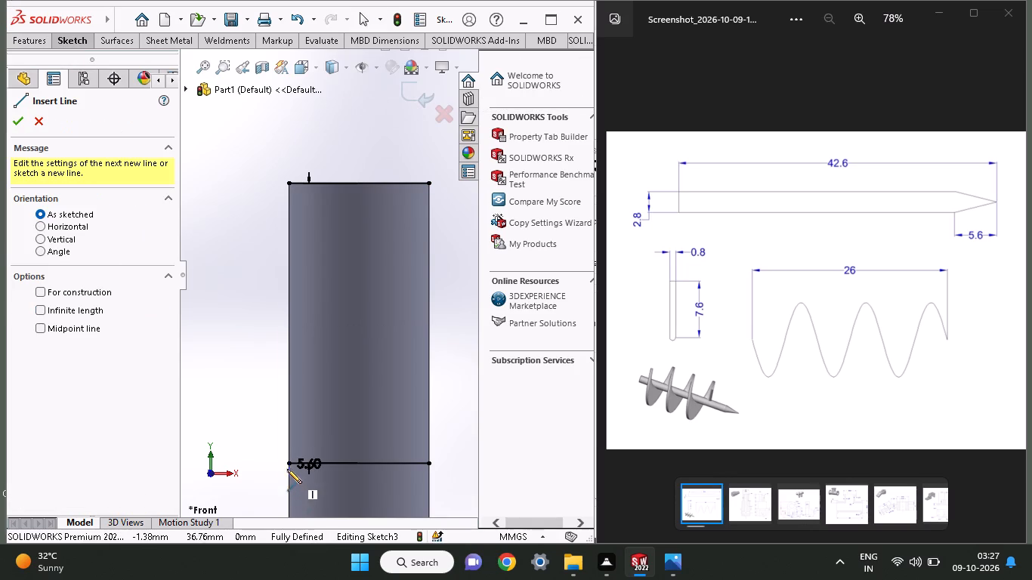
click(287, 467)
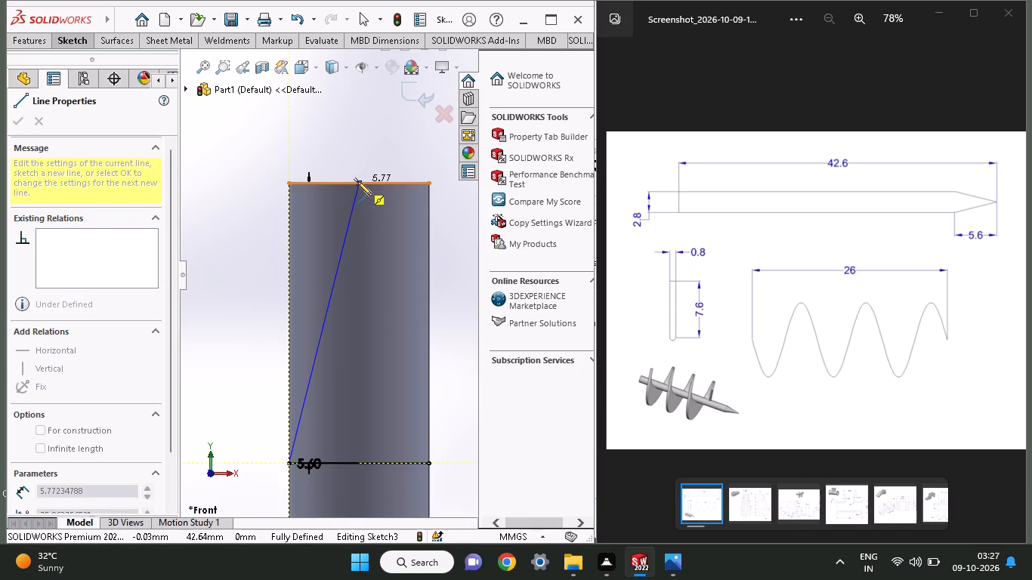
click(357, 181)
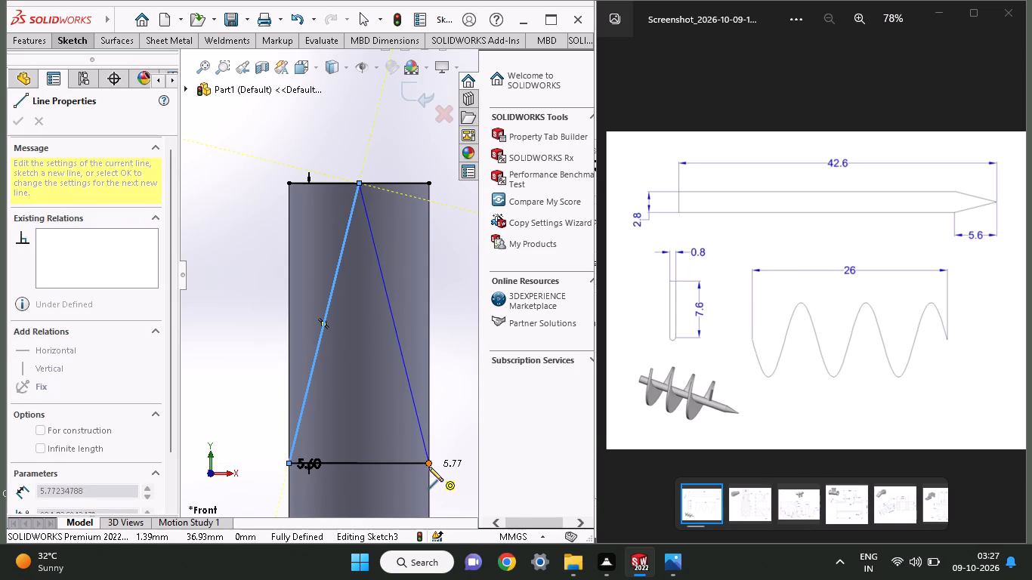
click(428, 467)
click(428, 184)
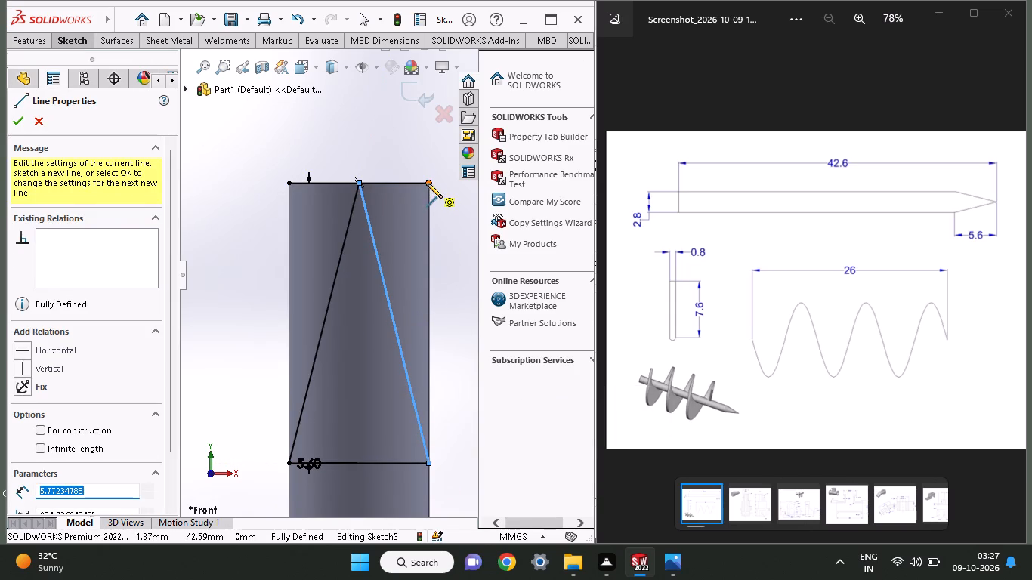
click(288, 182)
click(287, 463)
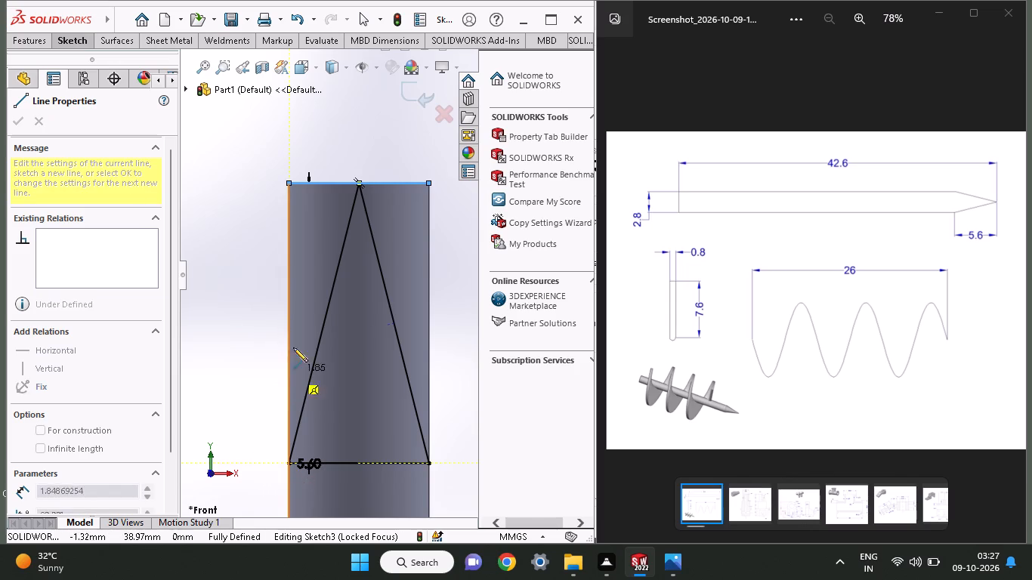
click(290, 182)
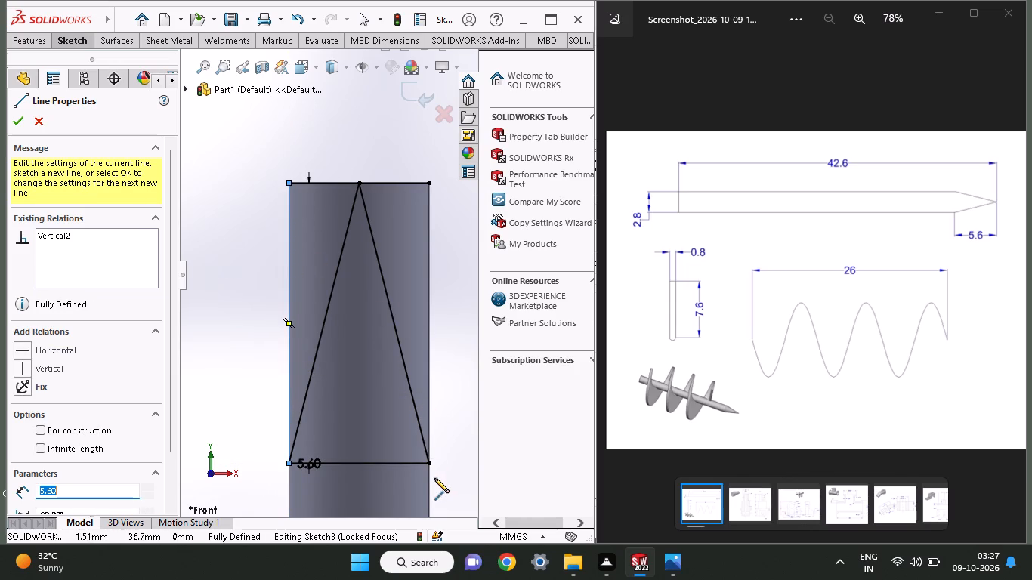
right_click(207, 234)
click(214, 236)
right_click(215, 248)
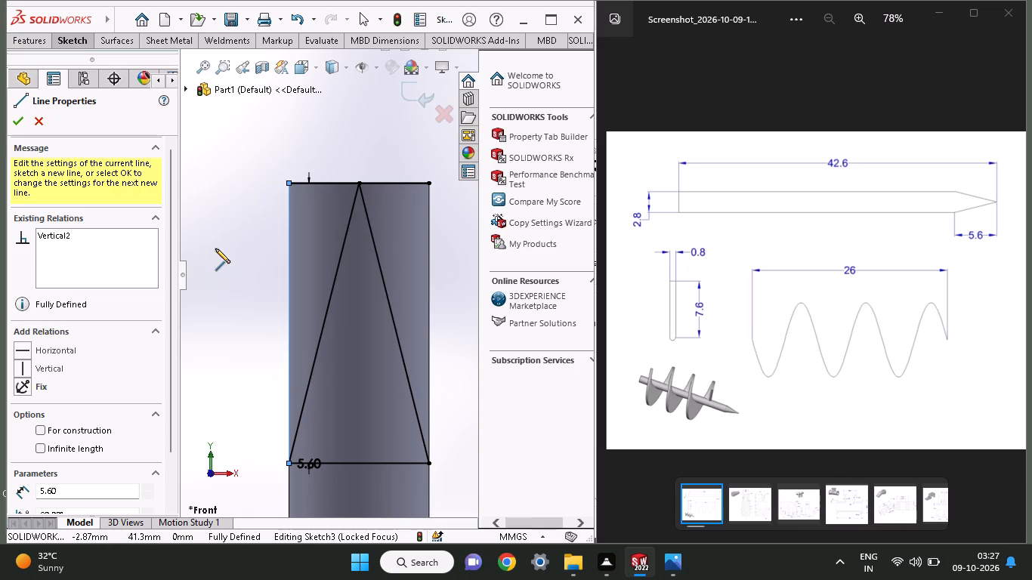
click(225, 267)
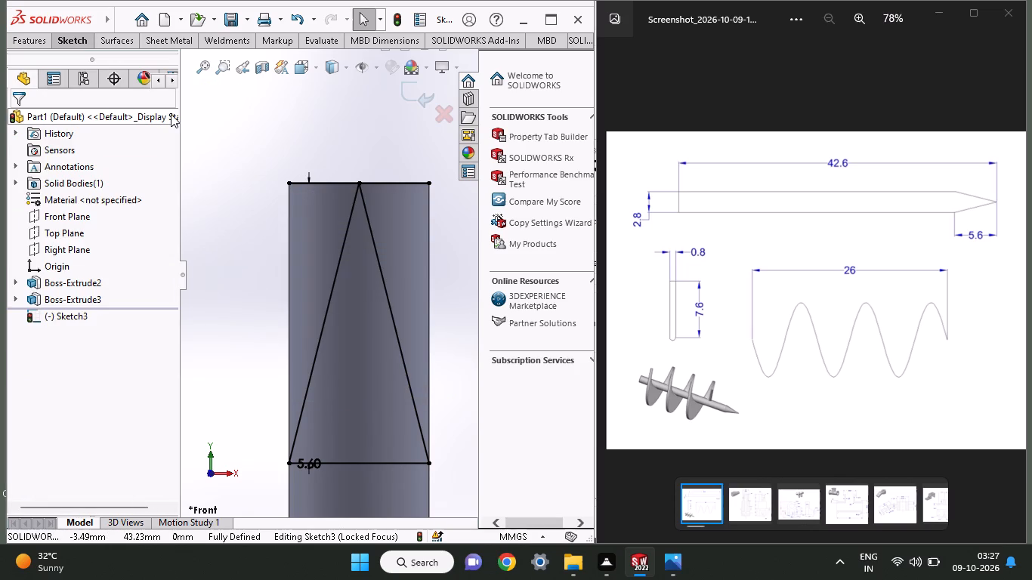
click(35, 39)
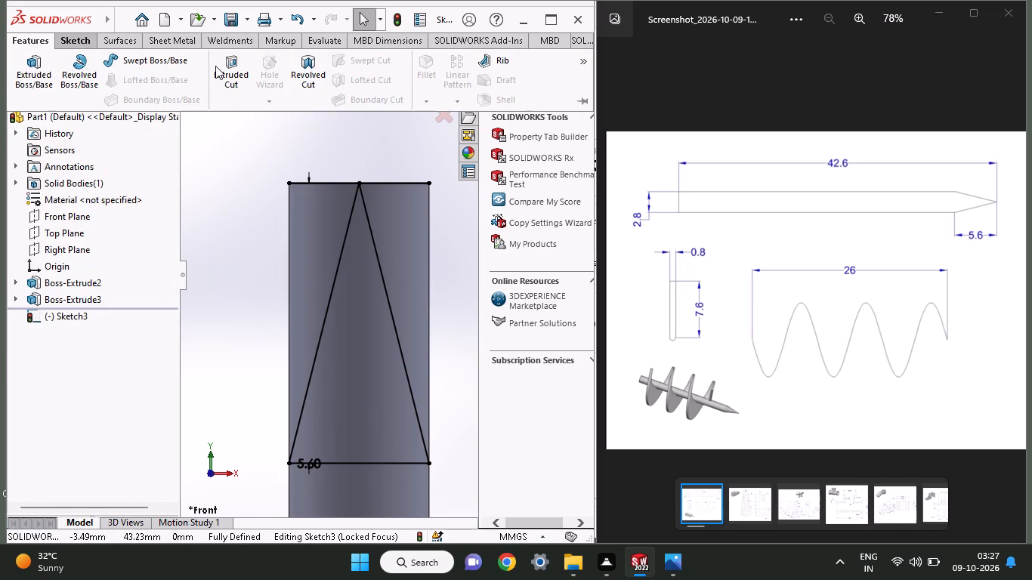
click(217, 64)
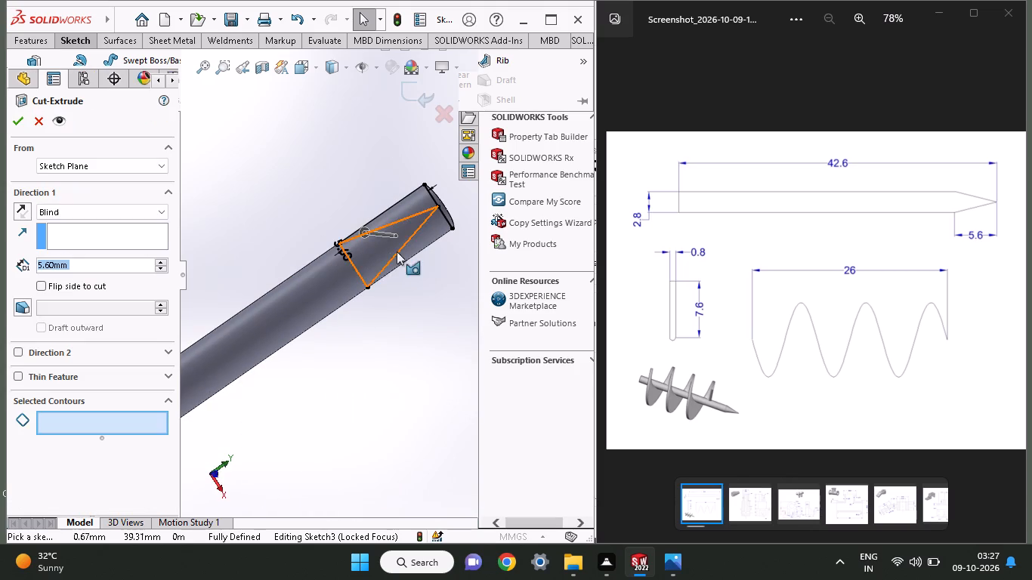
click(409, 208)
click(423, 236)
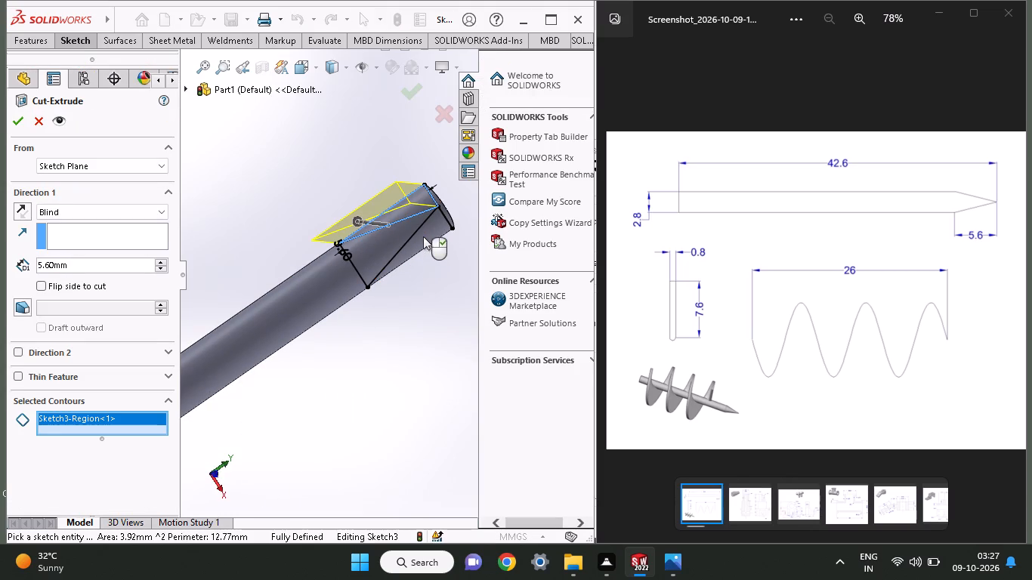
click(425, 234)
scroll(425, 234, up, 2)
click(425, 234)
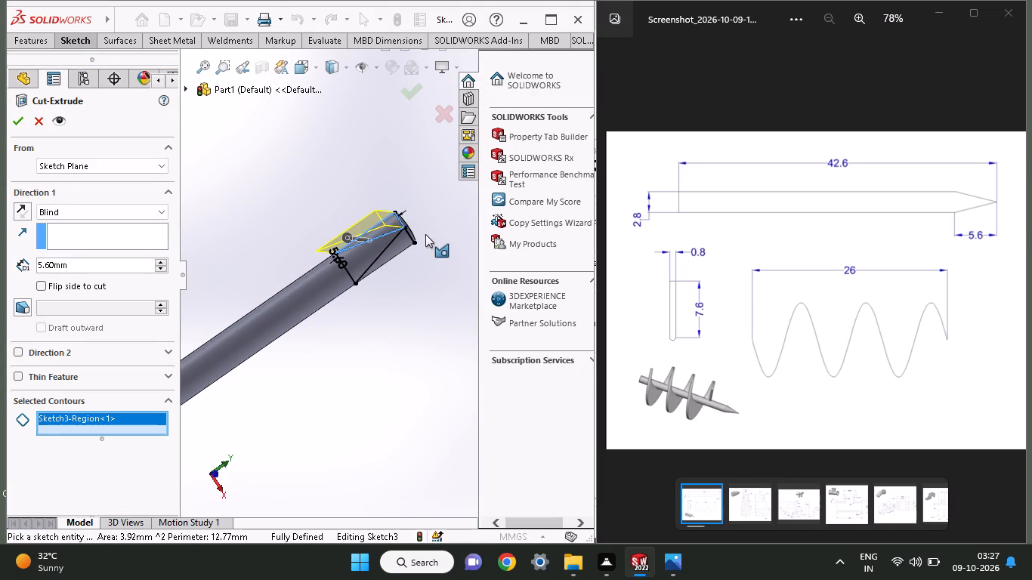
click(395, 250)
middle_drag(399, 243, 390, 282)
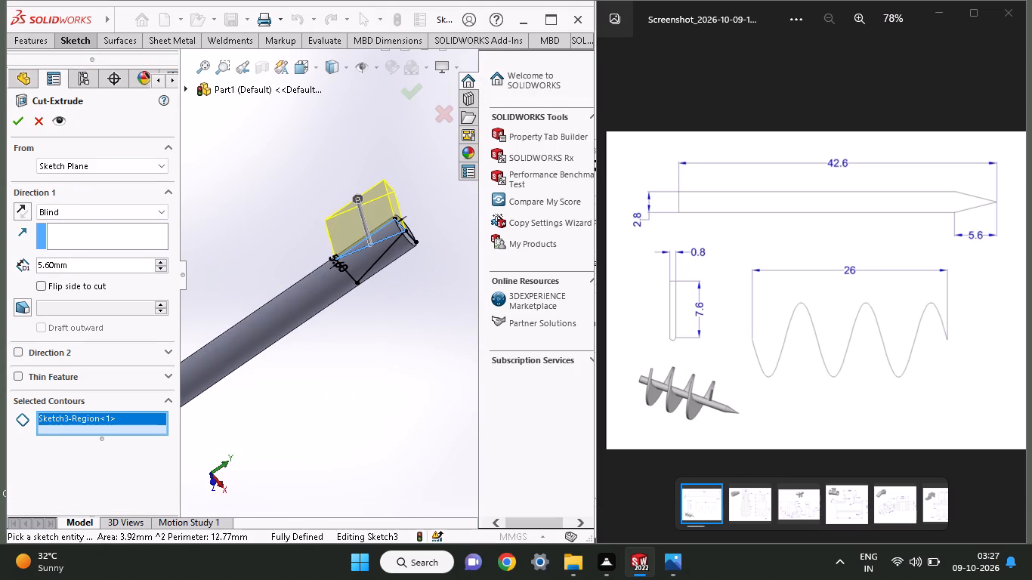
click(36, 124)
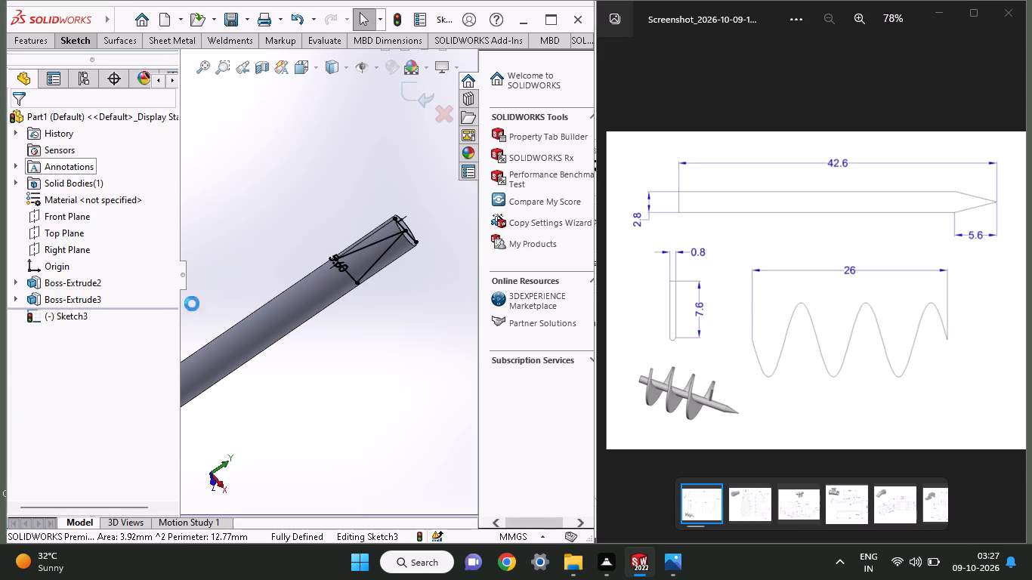
Undo the triangular tip sketch on the Front Plane and the 5.6 mm boss extrusion, back to the end-face circle sketch.
key(ctrl+z)
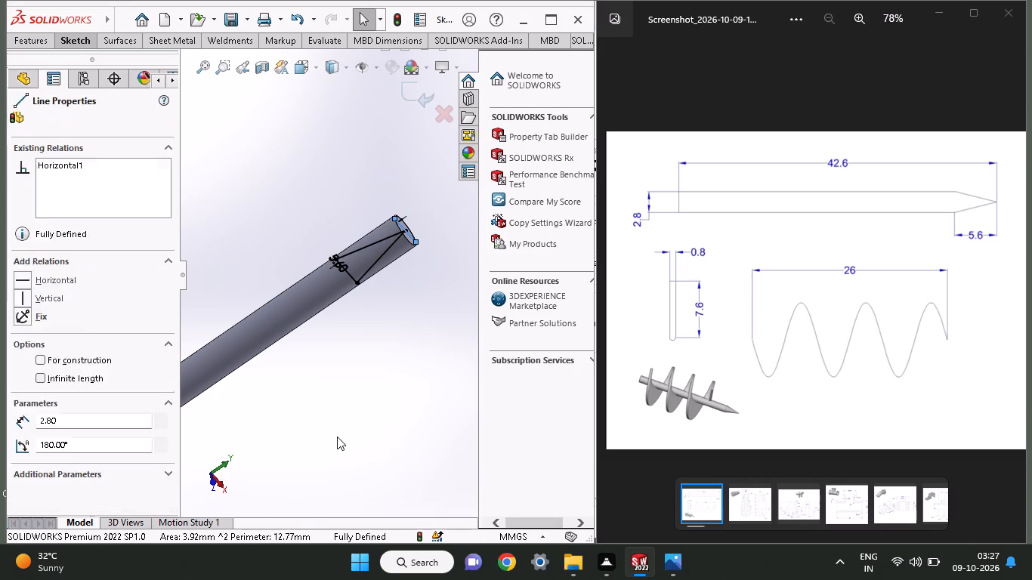
key(ctrl+z)
key(ctrl+z)
key(ctrl+z)
key(ctrl+z)
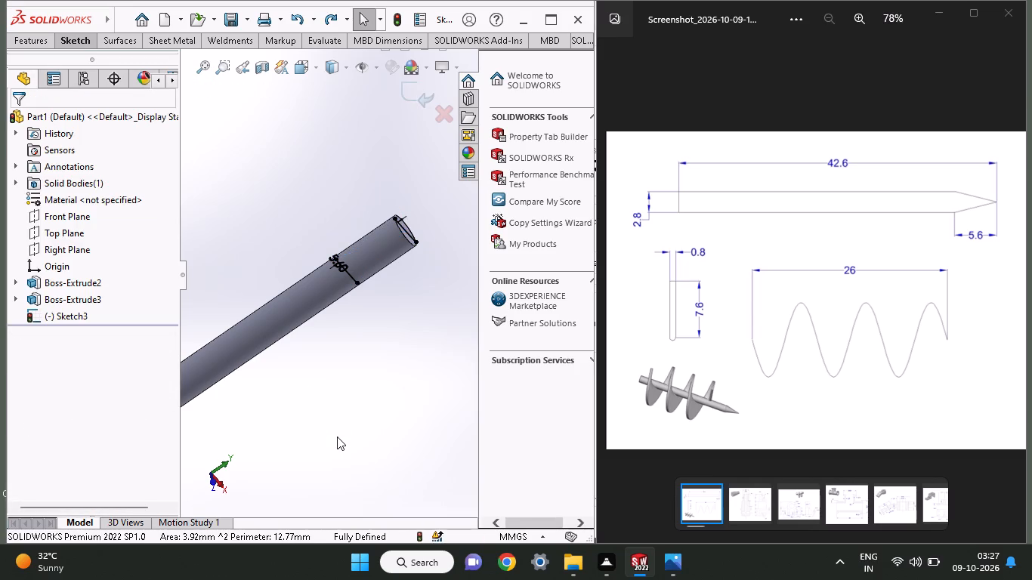
key(ctrl+z)
key(ctrl+z)
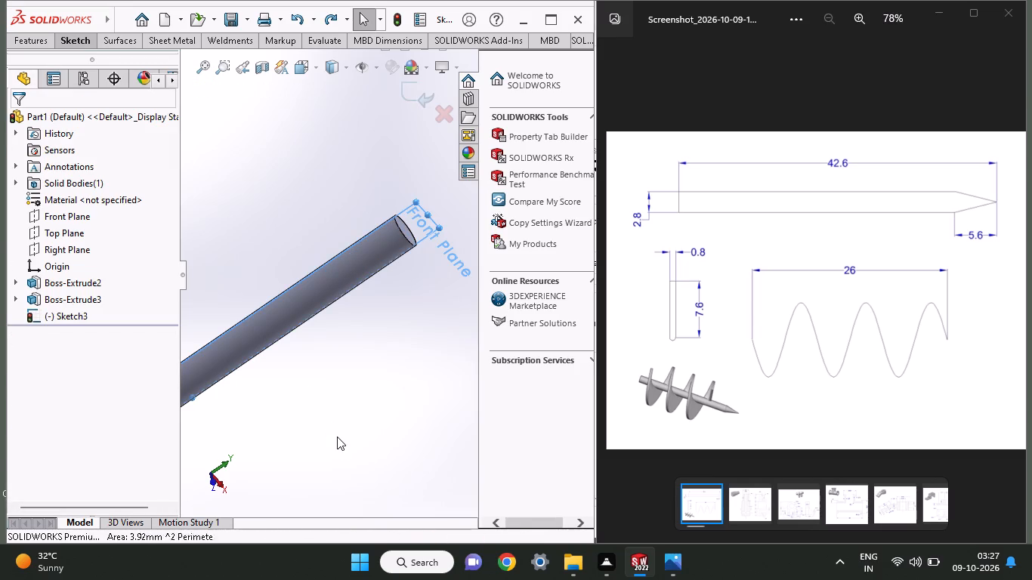
key(ctrl+z)
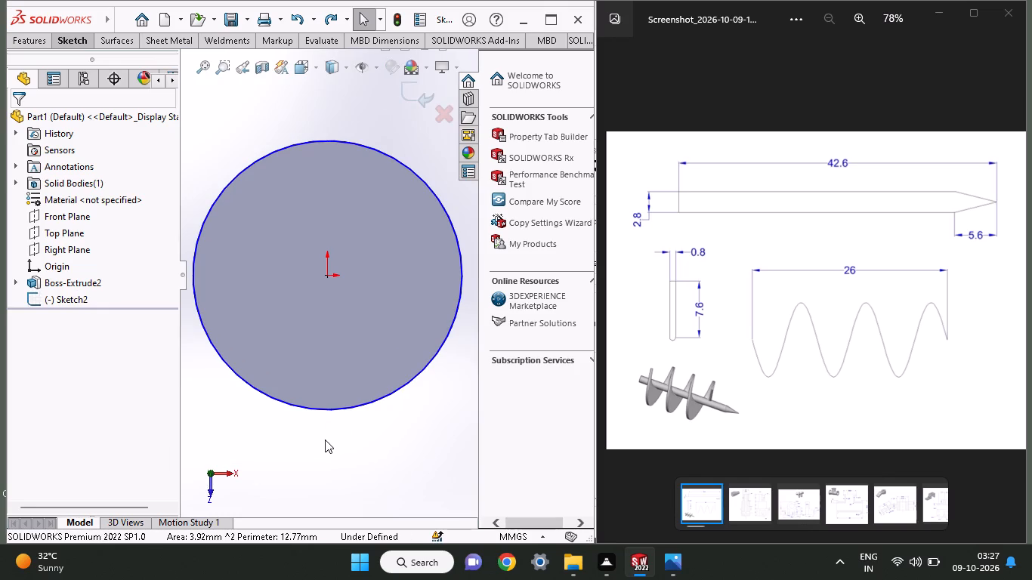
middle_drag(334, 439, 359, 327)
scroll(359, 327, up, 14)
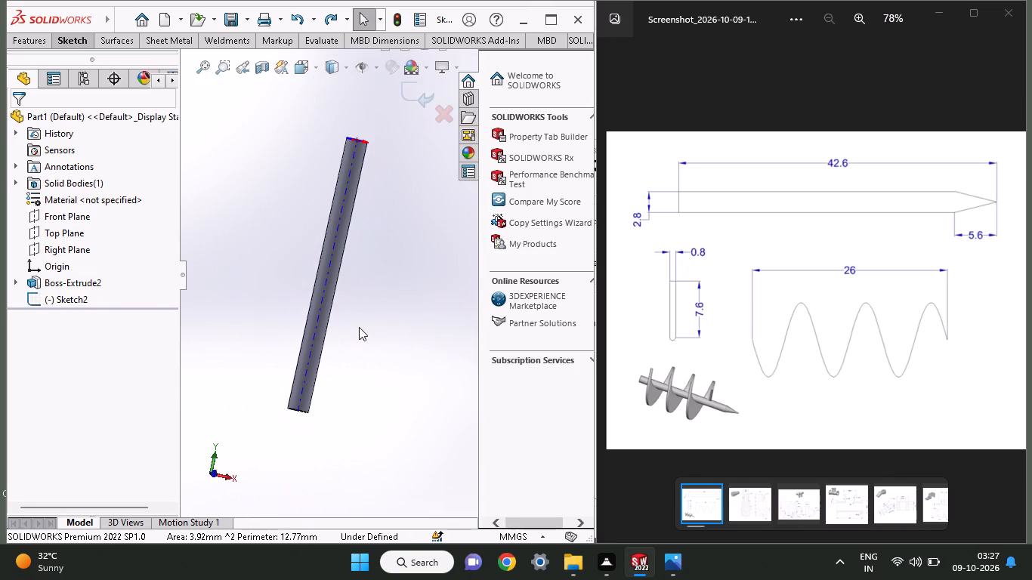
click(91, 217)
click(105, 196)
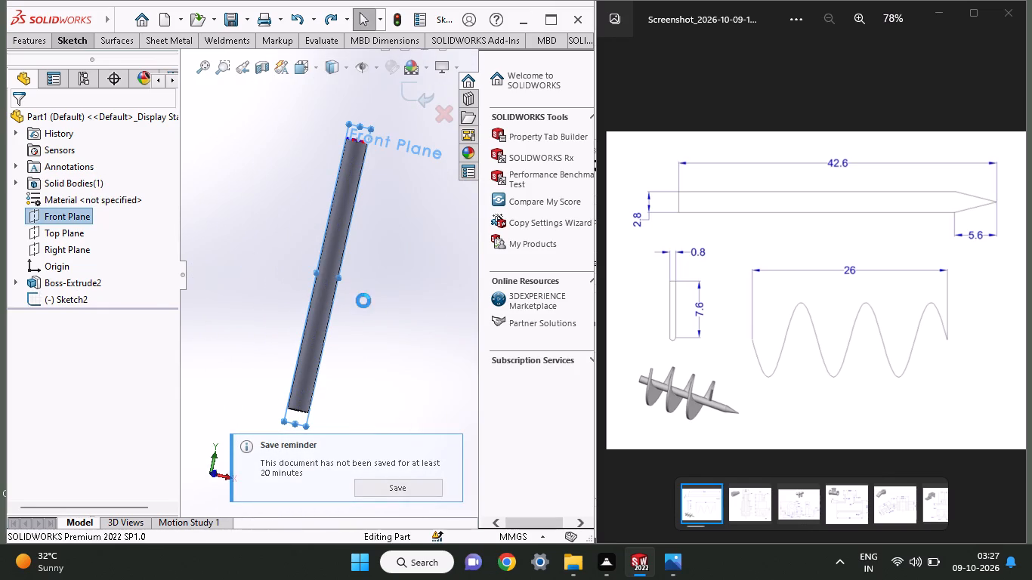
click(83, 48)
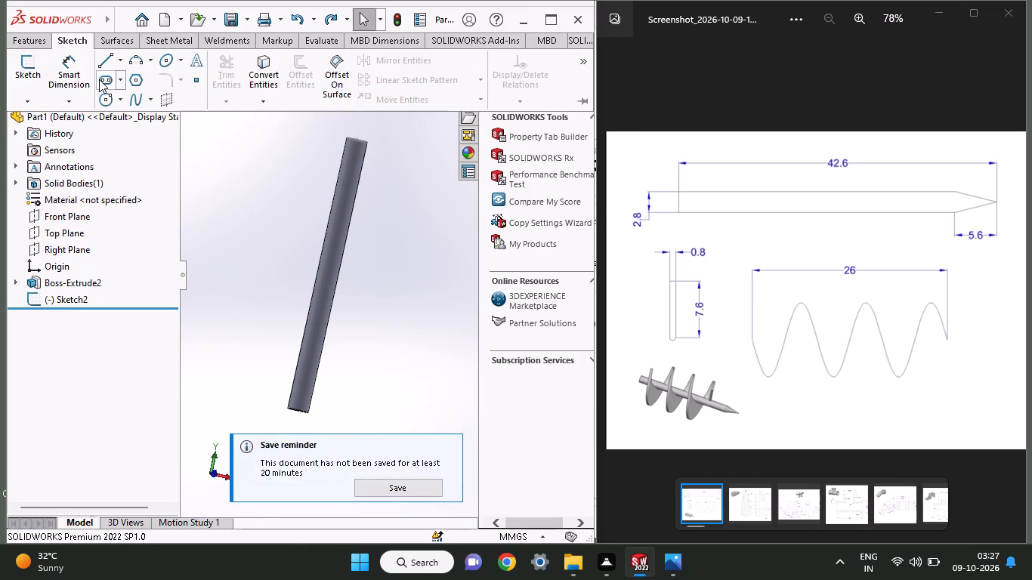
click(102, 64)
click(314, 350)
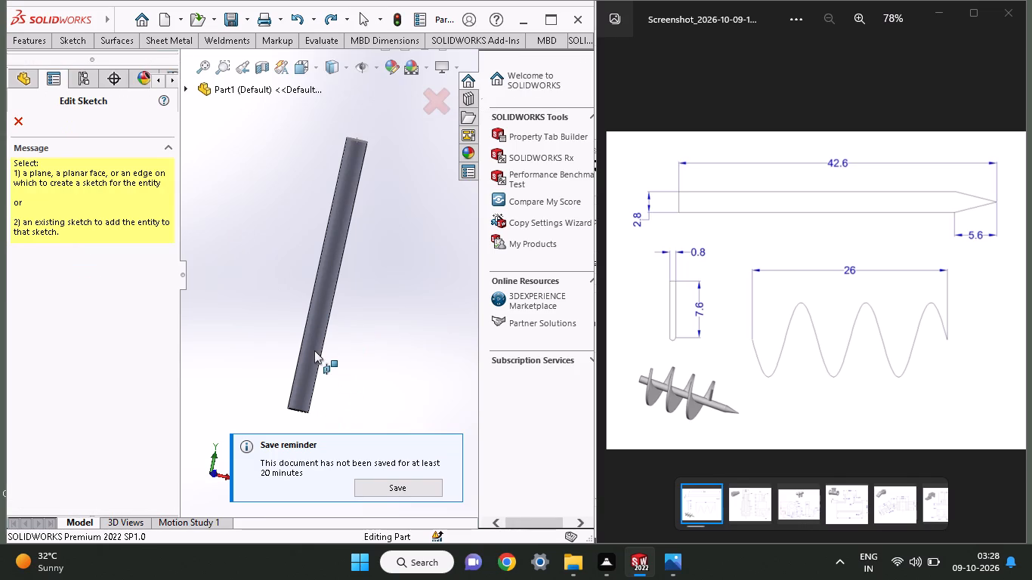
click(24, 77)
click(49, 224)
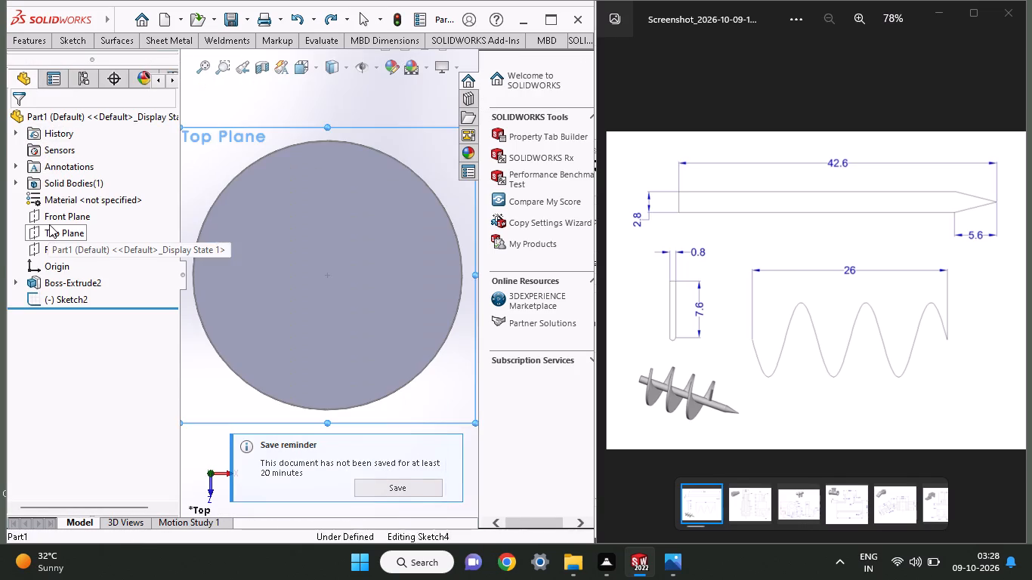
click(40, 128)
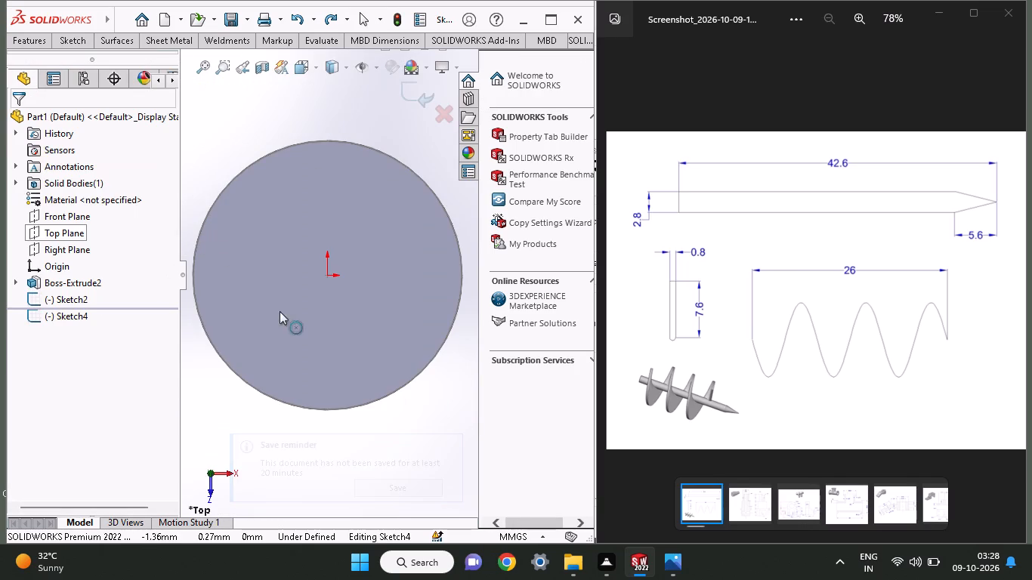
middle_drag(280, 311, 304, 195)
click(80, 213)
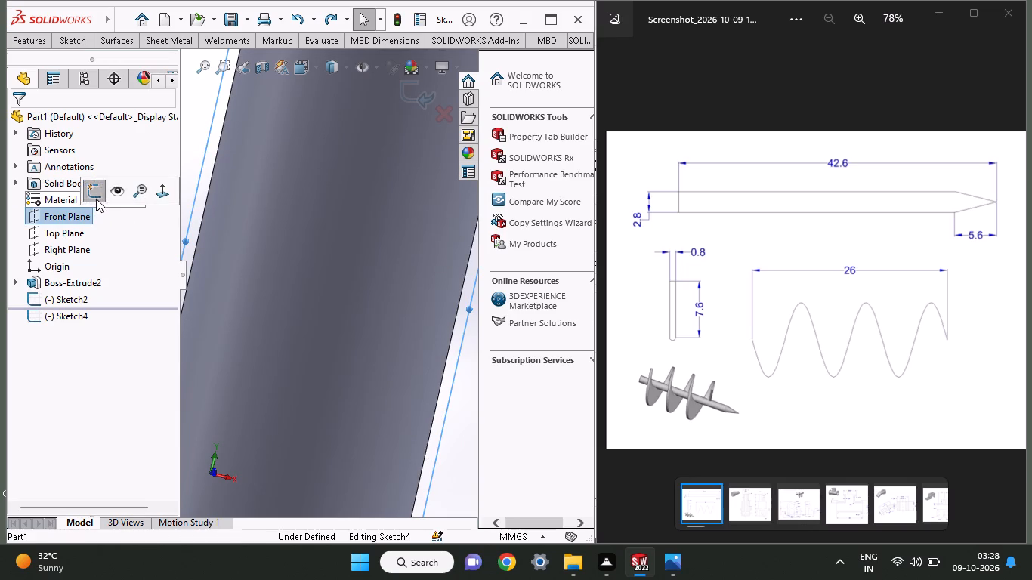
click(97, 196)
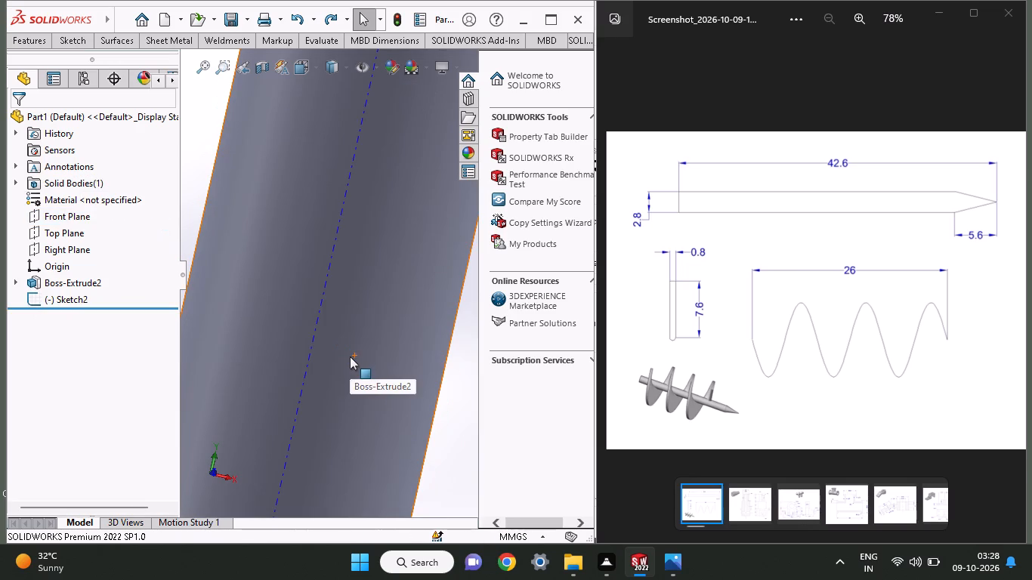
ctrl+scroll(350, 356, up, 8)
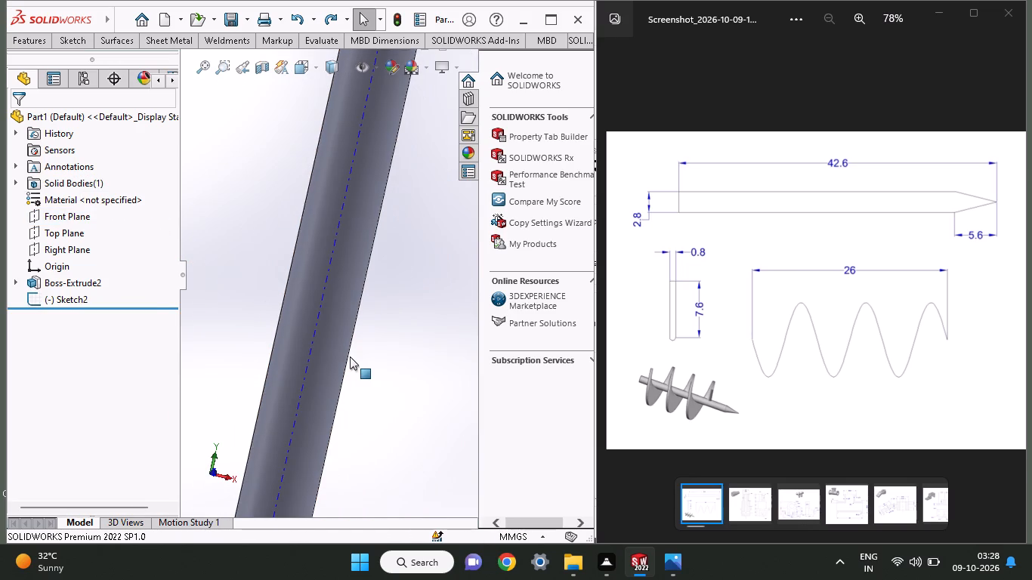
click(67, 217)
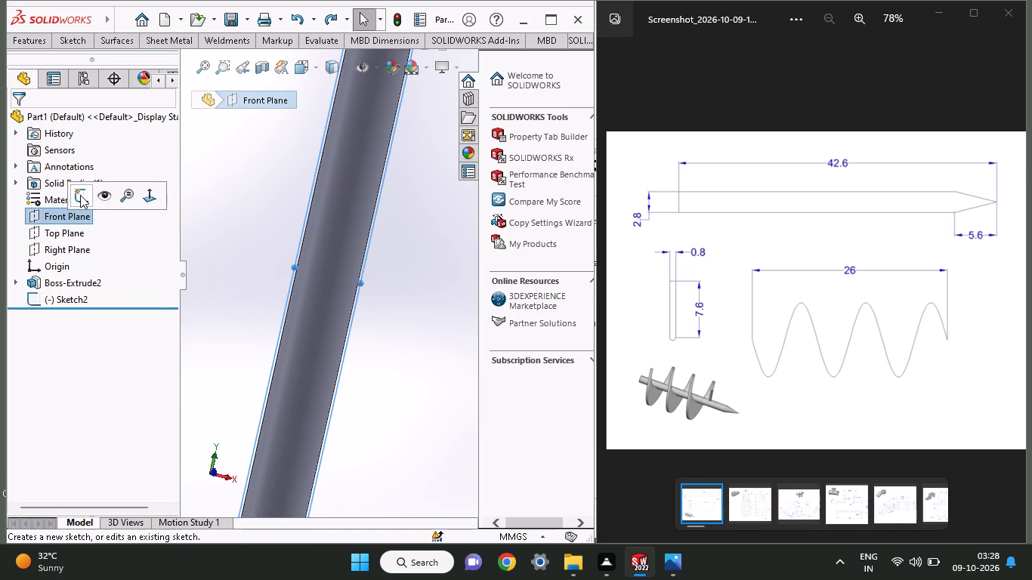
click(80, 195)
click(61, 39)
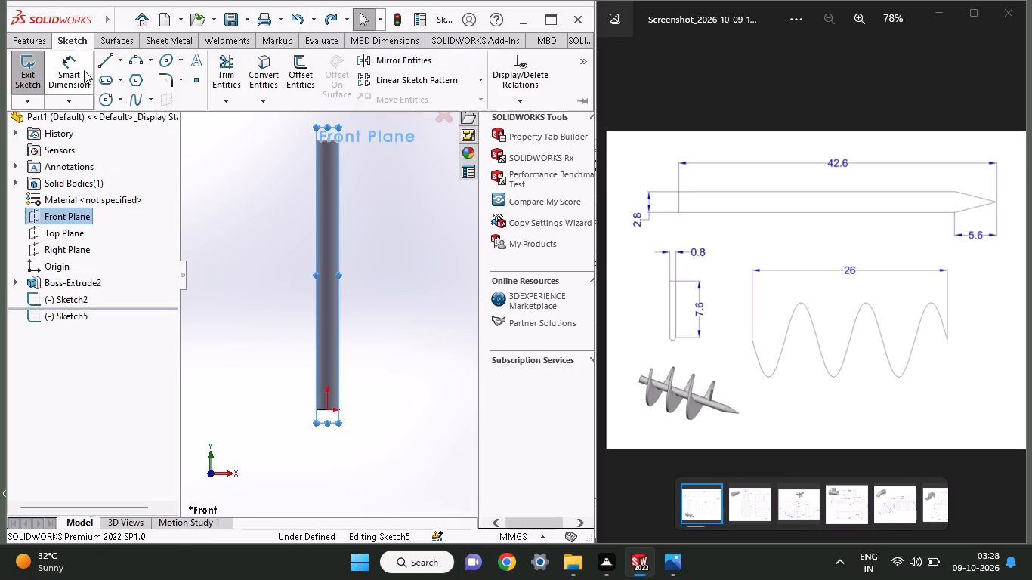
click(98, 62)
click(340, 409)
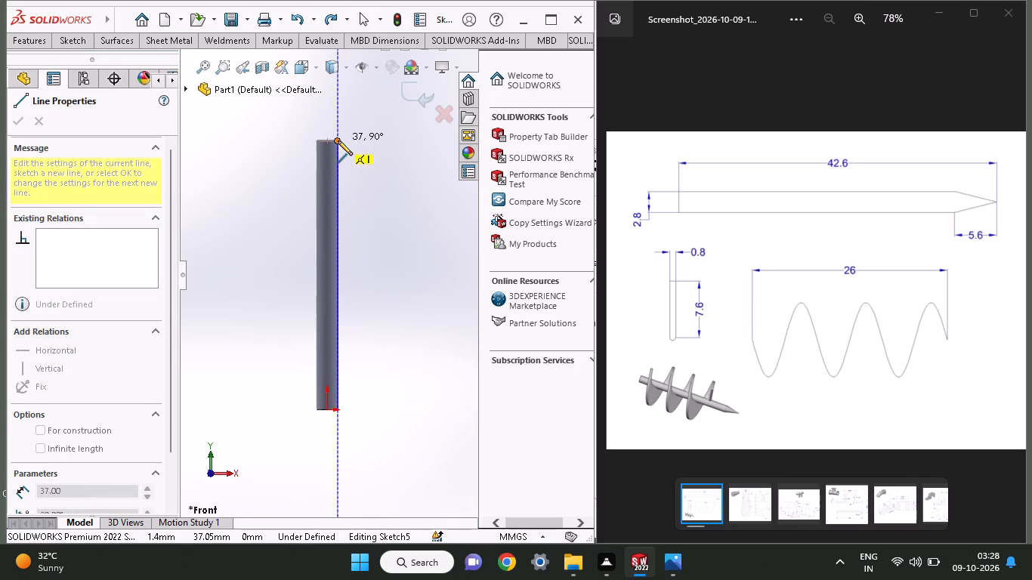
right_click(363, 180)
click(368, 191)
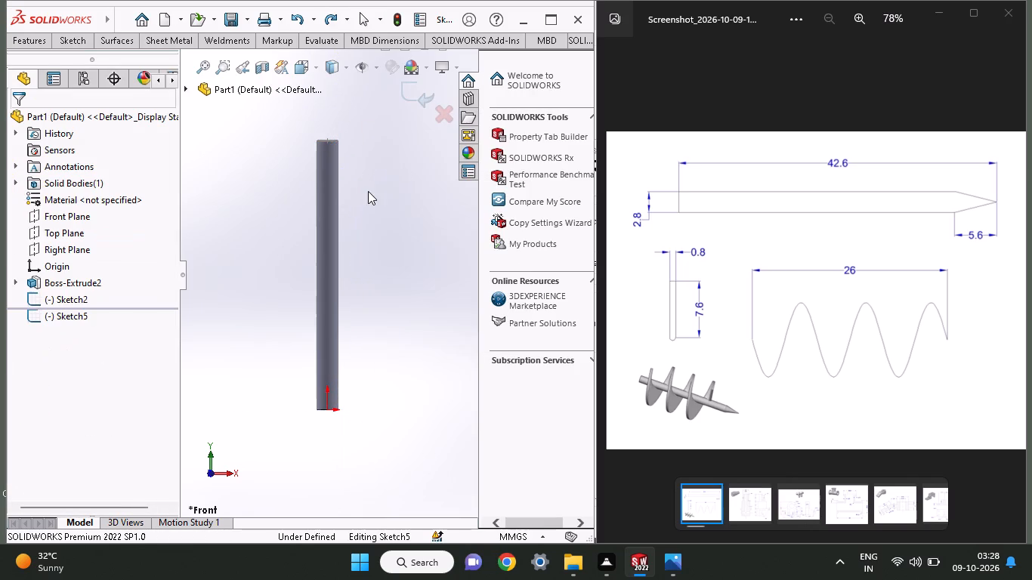
Inspect the shaft's circular end face and exit the open, empty sketch.
middle_drag(368, 191, 384, 371)
scroll(368, 364, up, 4)
scroll(385, 356, down, 7)
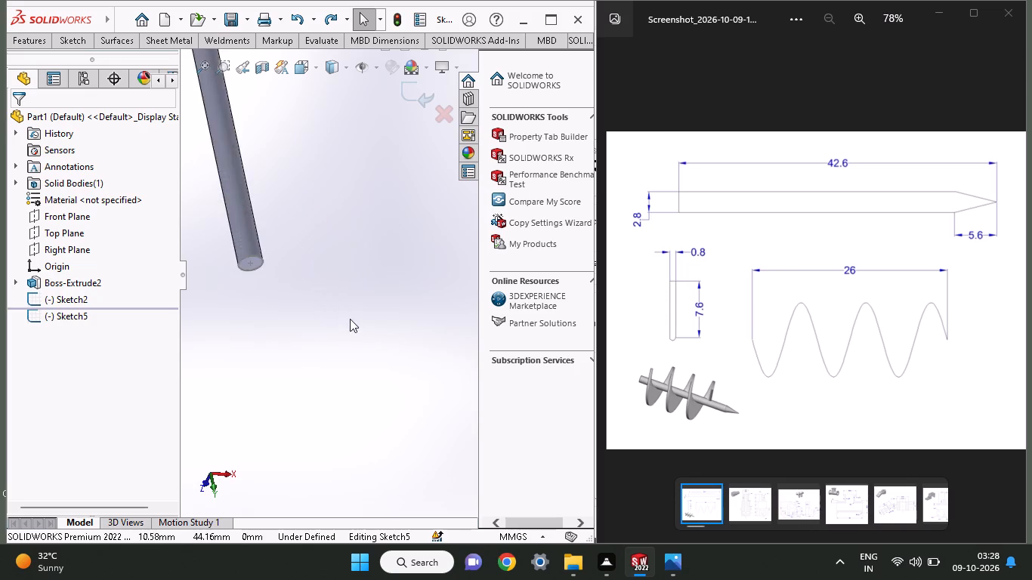
scroll(326, 317, down, 4)
scroll(270, 258, down, 4)
scroll(268, 258, up, 6)
scroll(268, 258, down, 4)
middle_drag(268, 258, 304, 224)
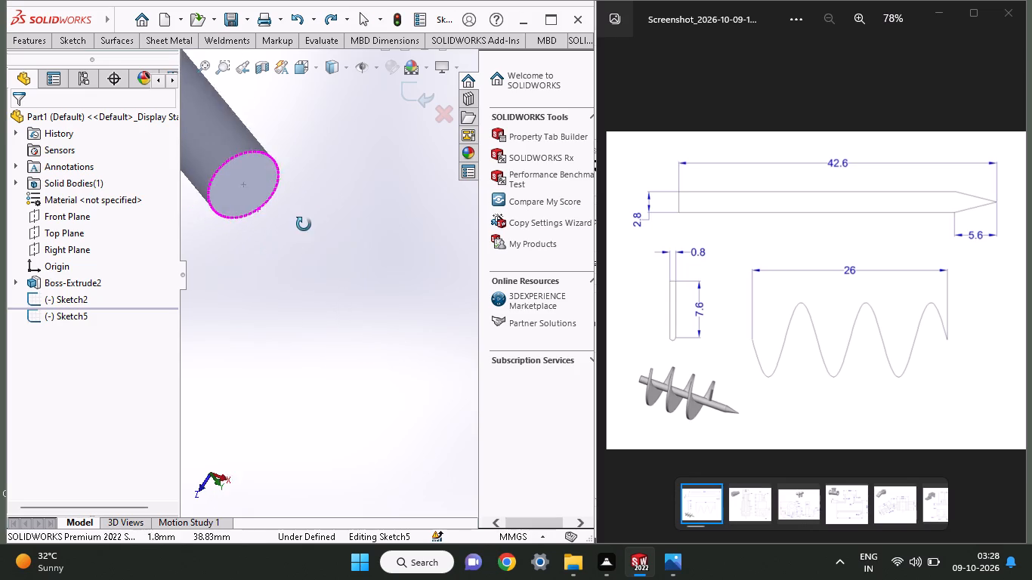
middle_drag(304, 224, 304, 223)
click(260, 193)
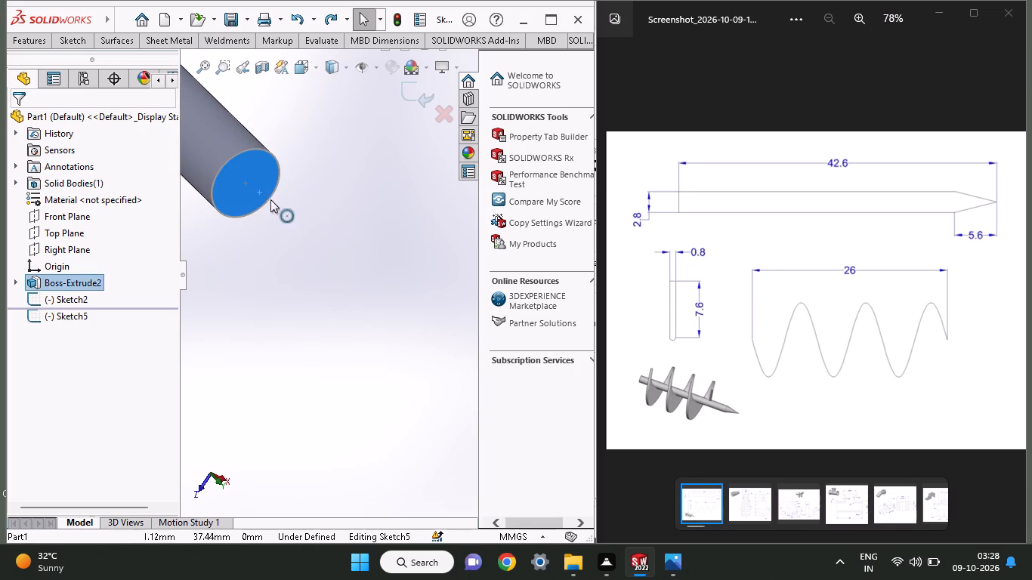
click(221, 192)
right_click(267, 254)
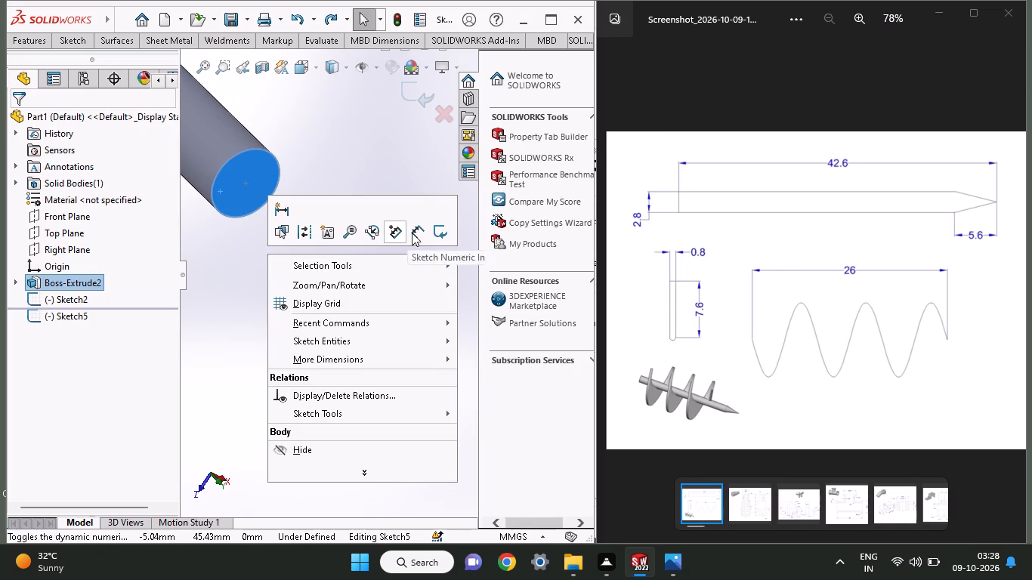
click(383, 168)
click(243, 187)
click(262, 175)
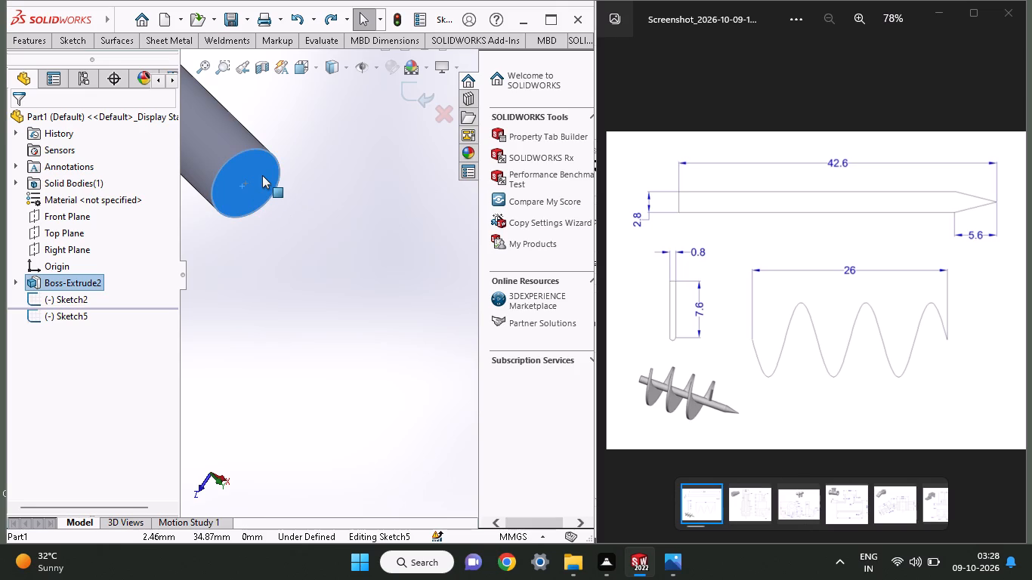
right_click(295, 231)
click(477, 211)
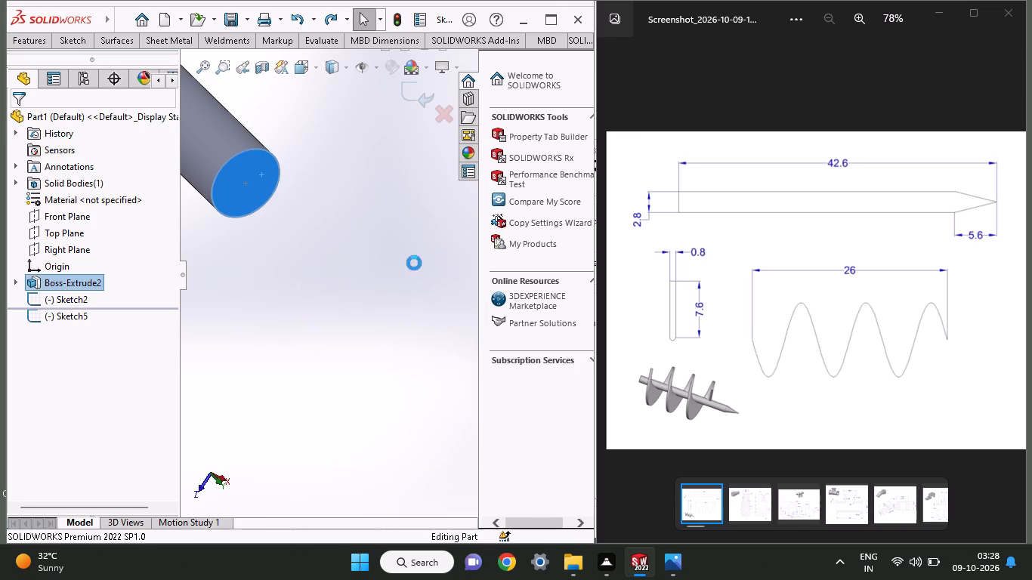
Start a new sketch on the shaft's end face and draw a 1.4 mm radius circle centred on the origin.
click(254, 193)
click(319, 154)
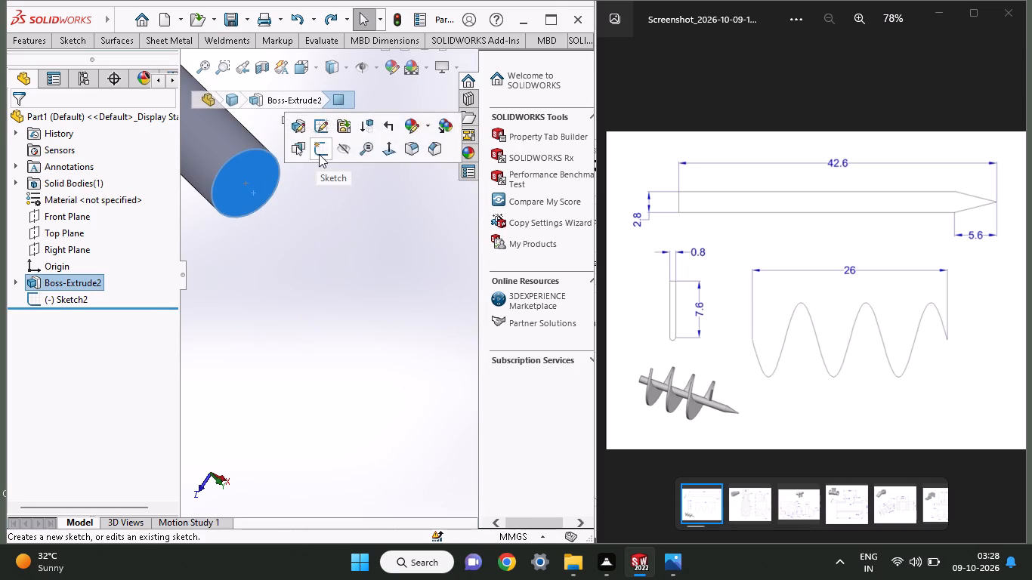
click(68, 39)
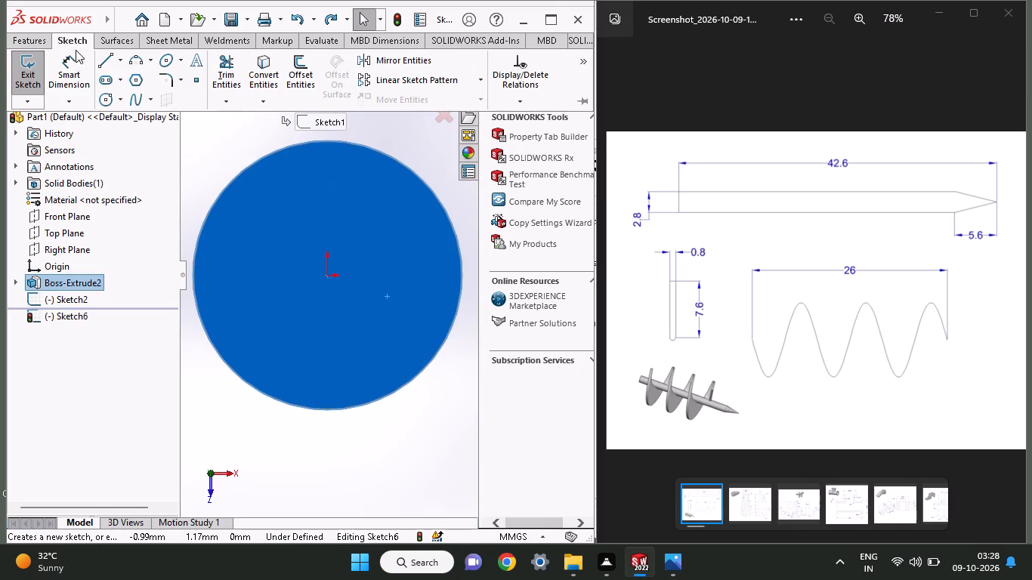
click(108, 104)
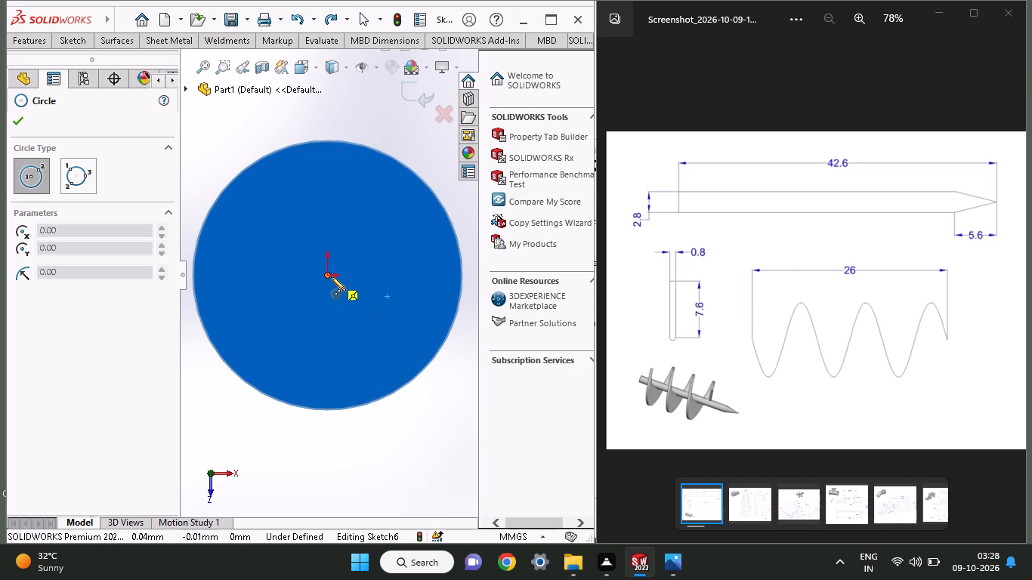
click(331, 276)
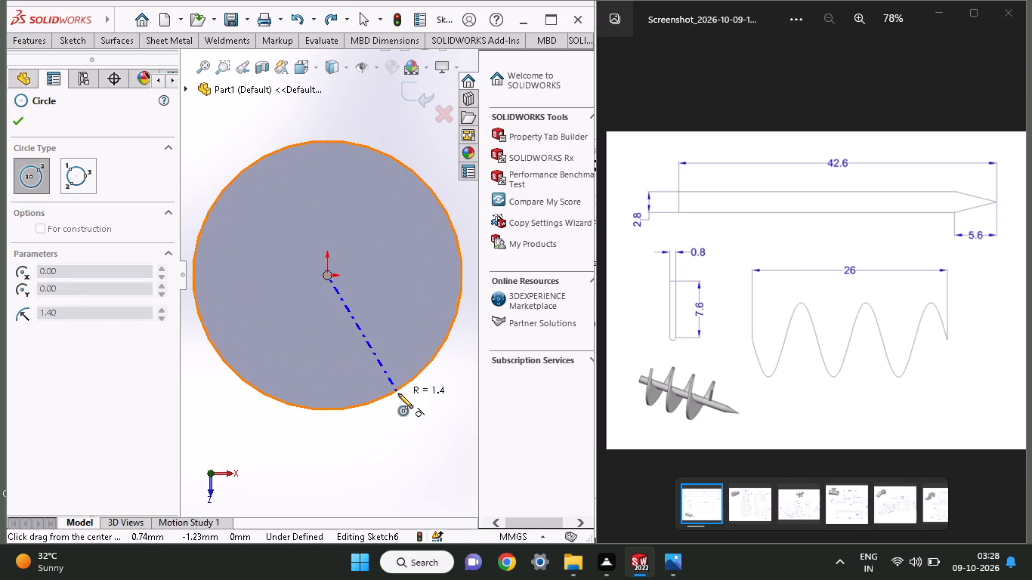
click(398, 393)
Start a 5.6 mm blind boss extrusion of the end-face circle, merged with the shaft, with draft enabled.
middle_drag(398, 378, 396, 409)
scroll(396, 409, up, 9)
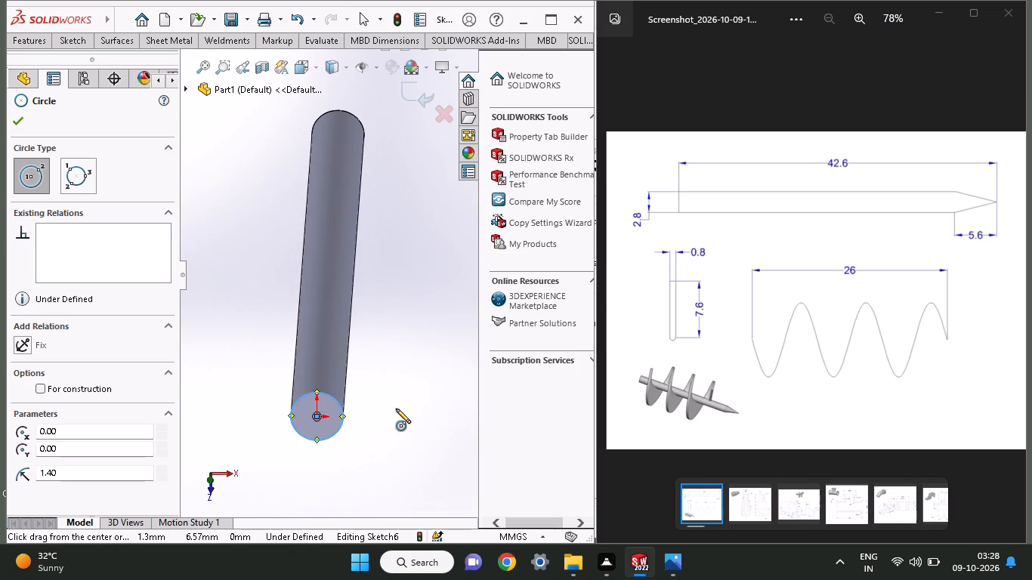
scroll(396, 409, up, 1)
middle_drag(396, 409, 422, 387)
click(28, 46)
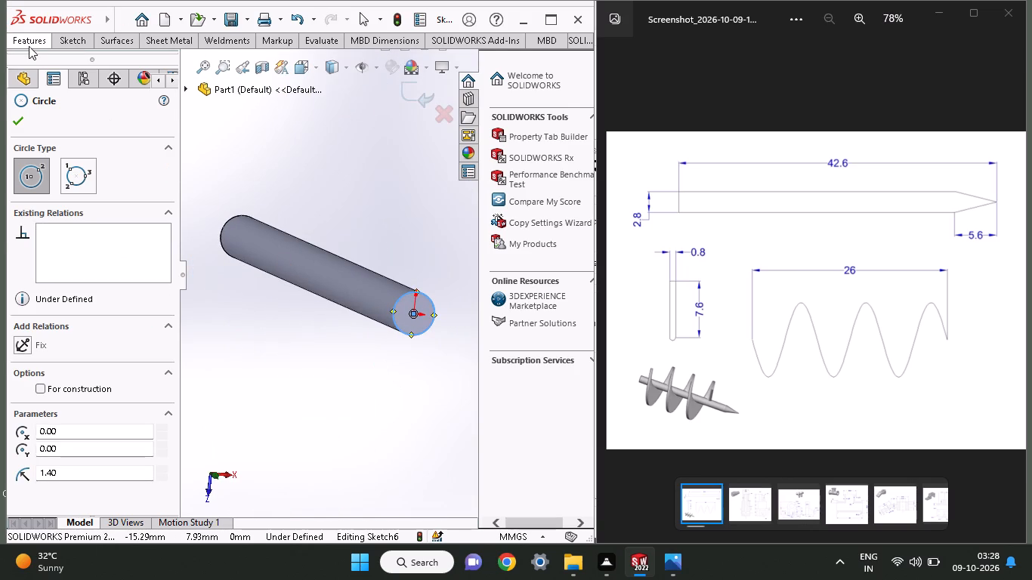
click(15, 75)
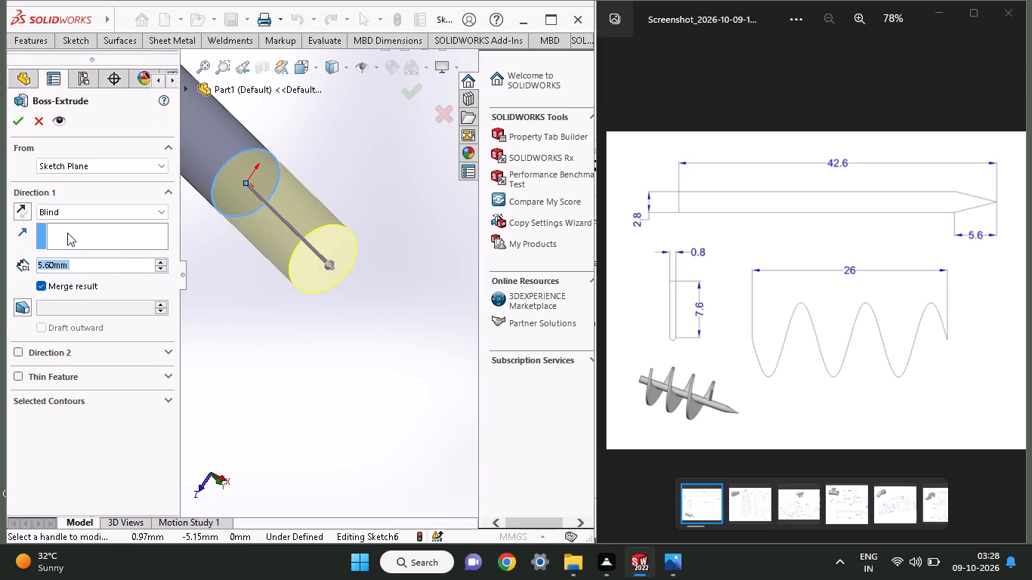
click(40, 325)
click(26, 304)
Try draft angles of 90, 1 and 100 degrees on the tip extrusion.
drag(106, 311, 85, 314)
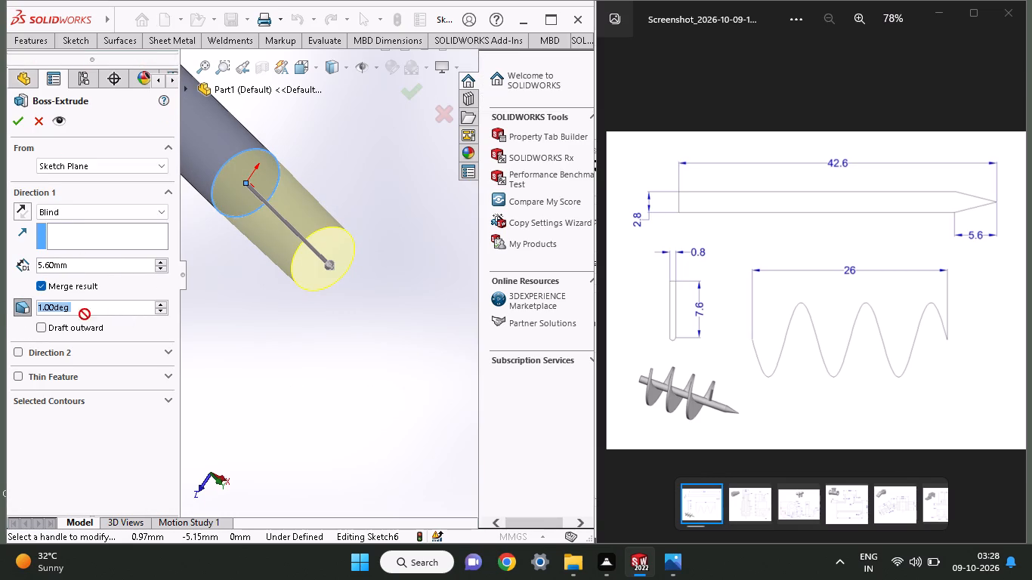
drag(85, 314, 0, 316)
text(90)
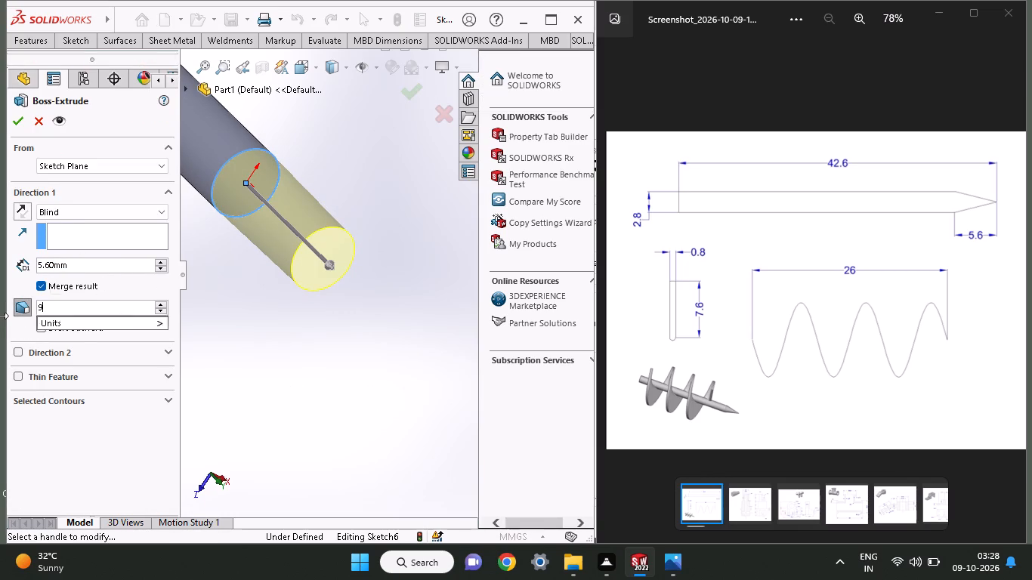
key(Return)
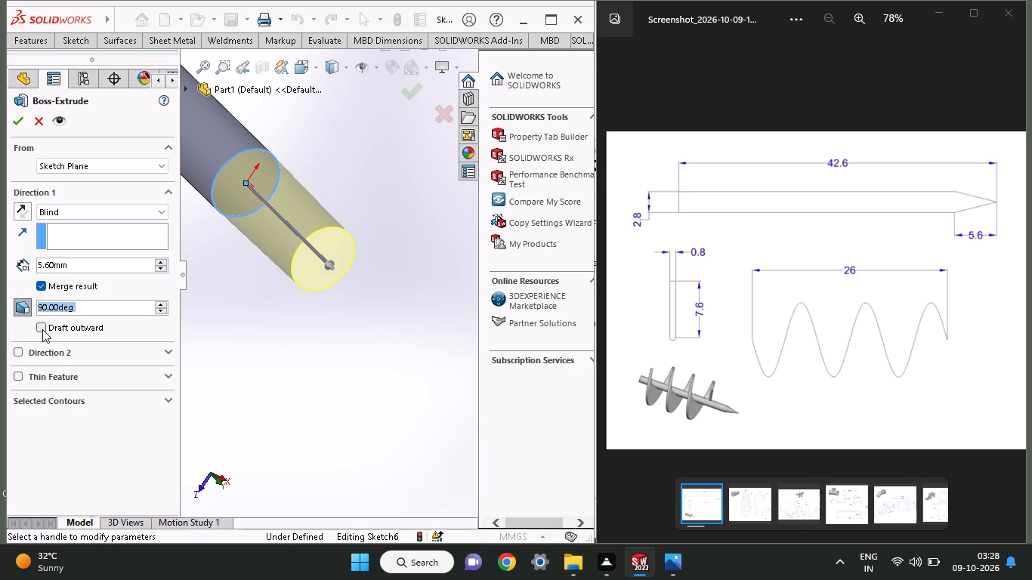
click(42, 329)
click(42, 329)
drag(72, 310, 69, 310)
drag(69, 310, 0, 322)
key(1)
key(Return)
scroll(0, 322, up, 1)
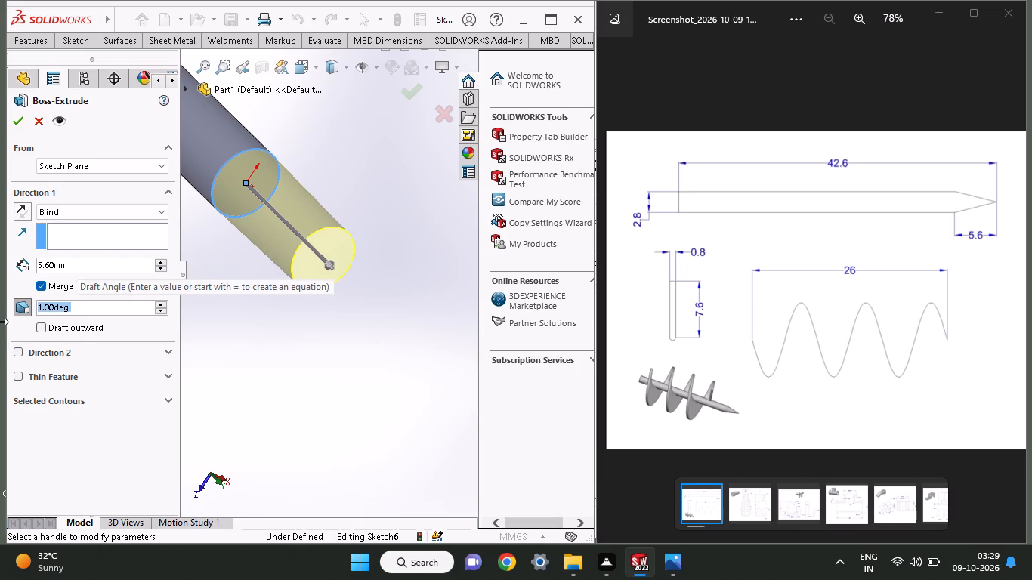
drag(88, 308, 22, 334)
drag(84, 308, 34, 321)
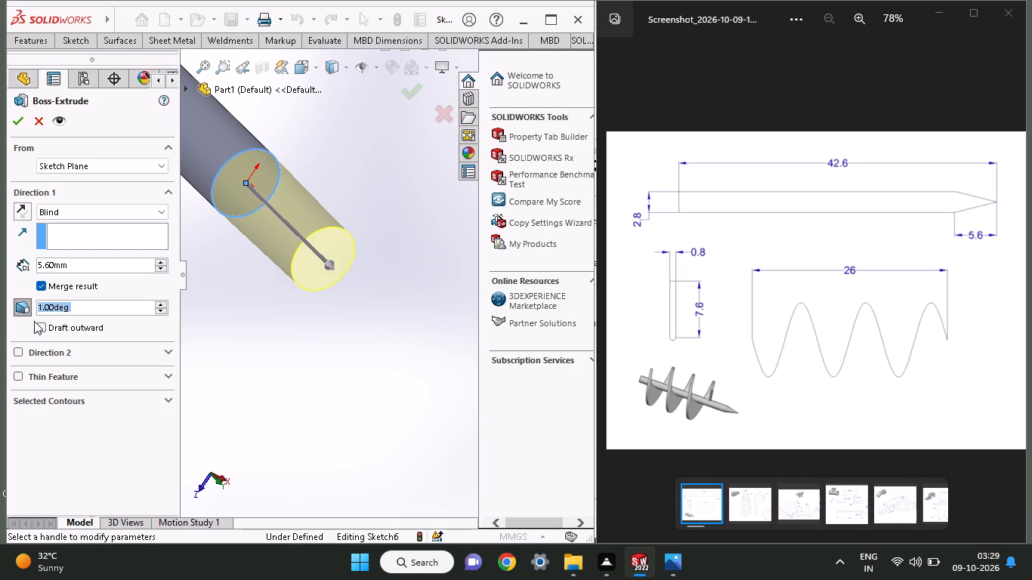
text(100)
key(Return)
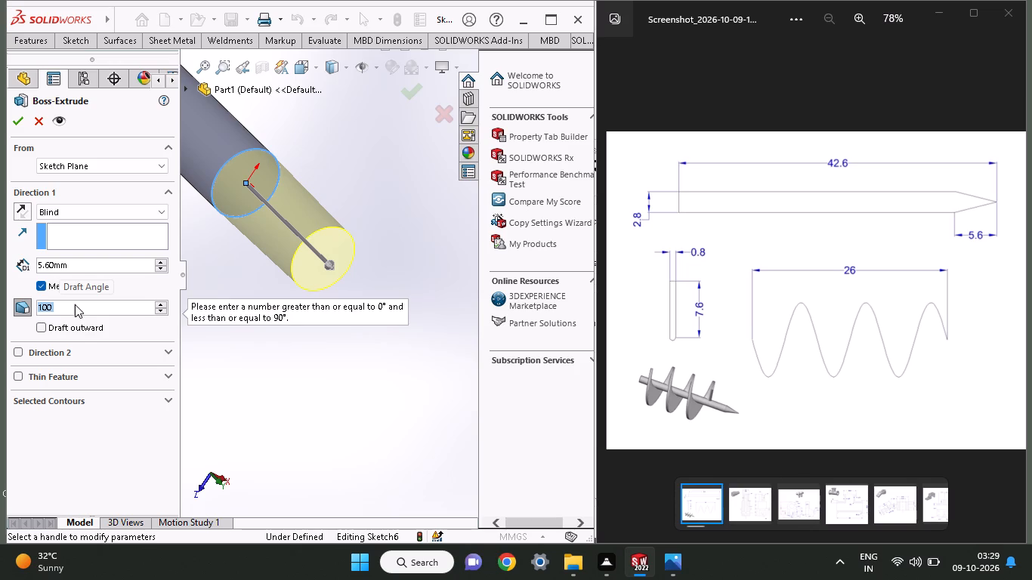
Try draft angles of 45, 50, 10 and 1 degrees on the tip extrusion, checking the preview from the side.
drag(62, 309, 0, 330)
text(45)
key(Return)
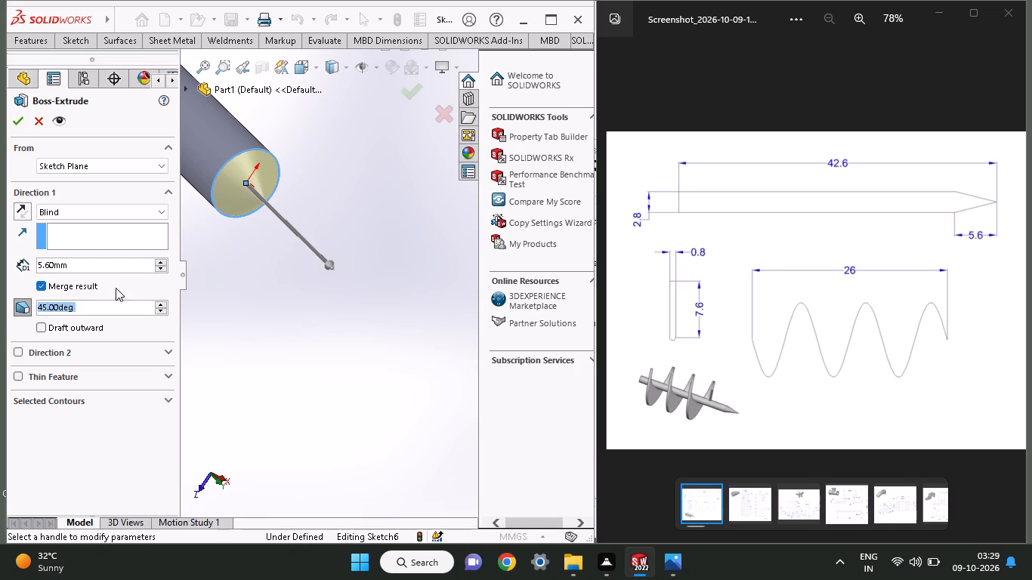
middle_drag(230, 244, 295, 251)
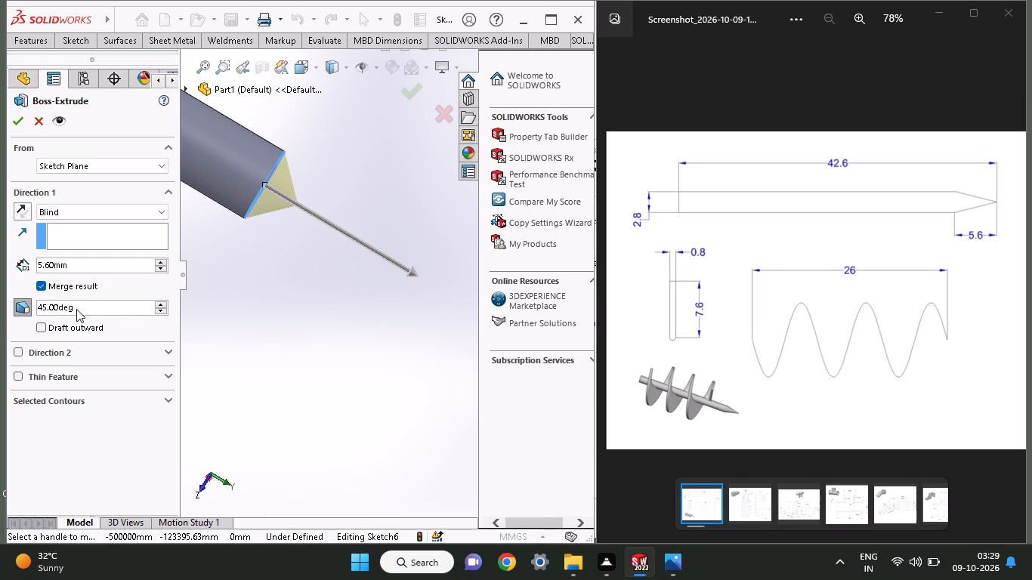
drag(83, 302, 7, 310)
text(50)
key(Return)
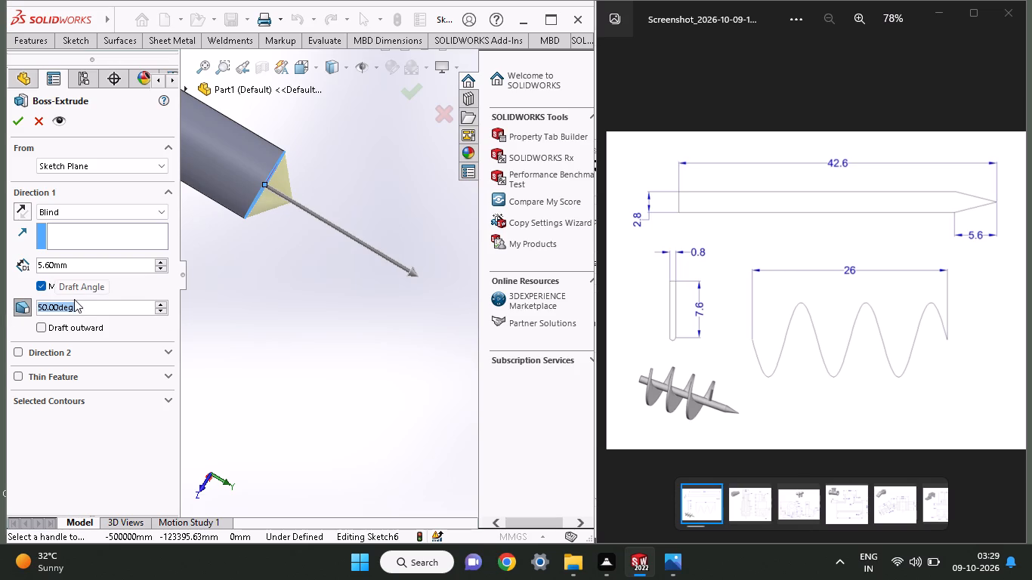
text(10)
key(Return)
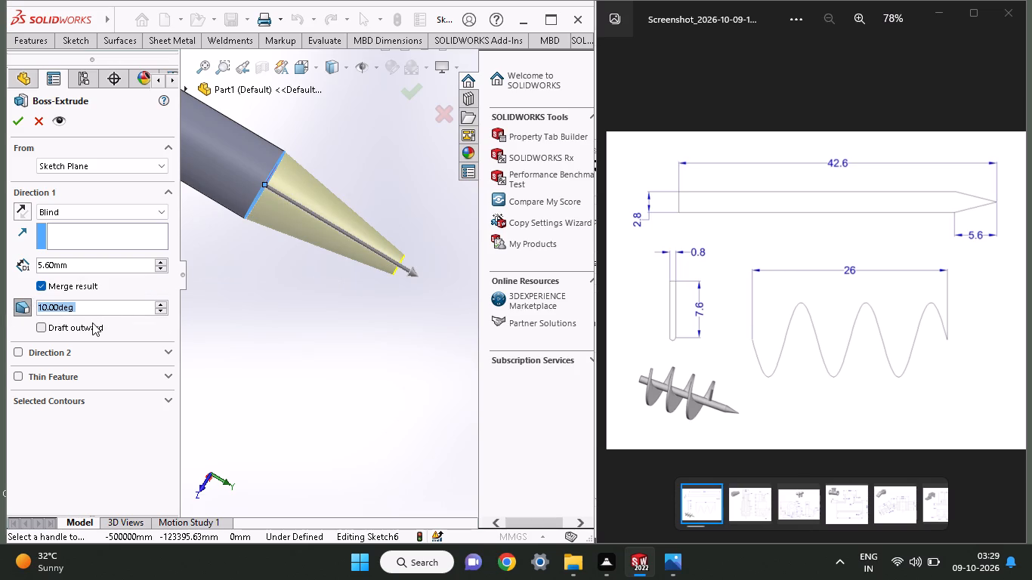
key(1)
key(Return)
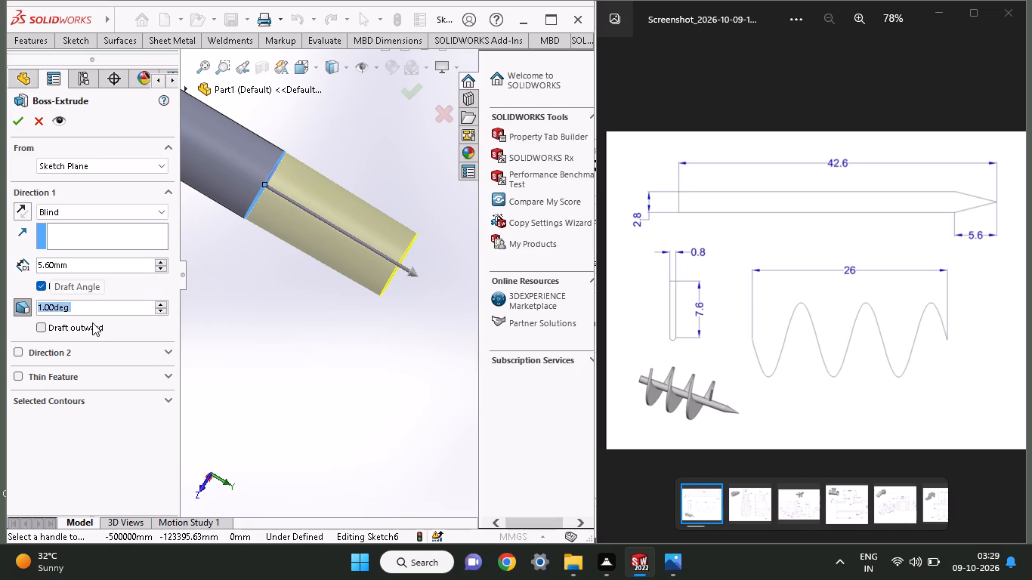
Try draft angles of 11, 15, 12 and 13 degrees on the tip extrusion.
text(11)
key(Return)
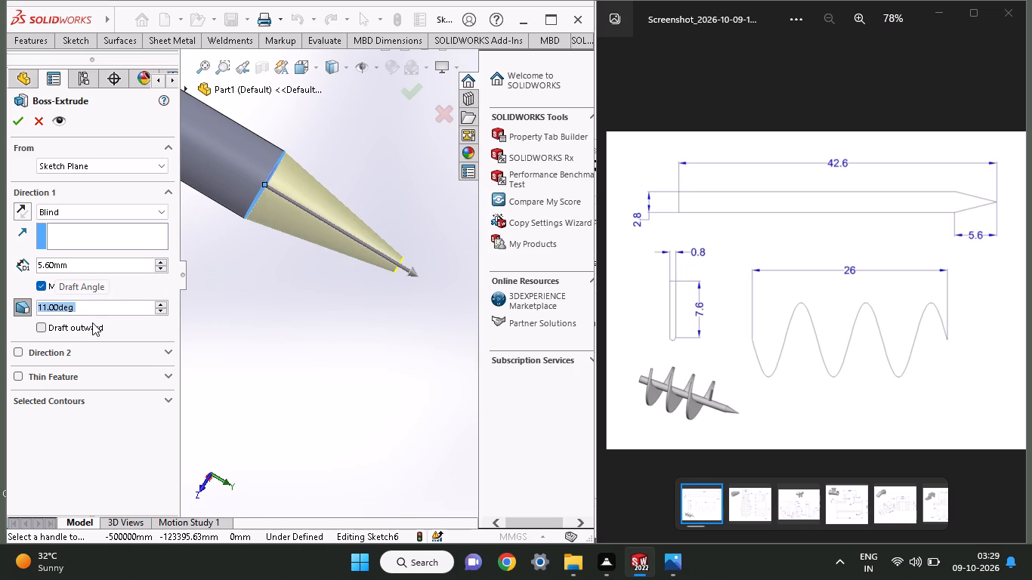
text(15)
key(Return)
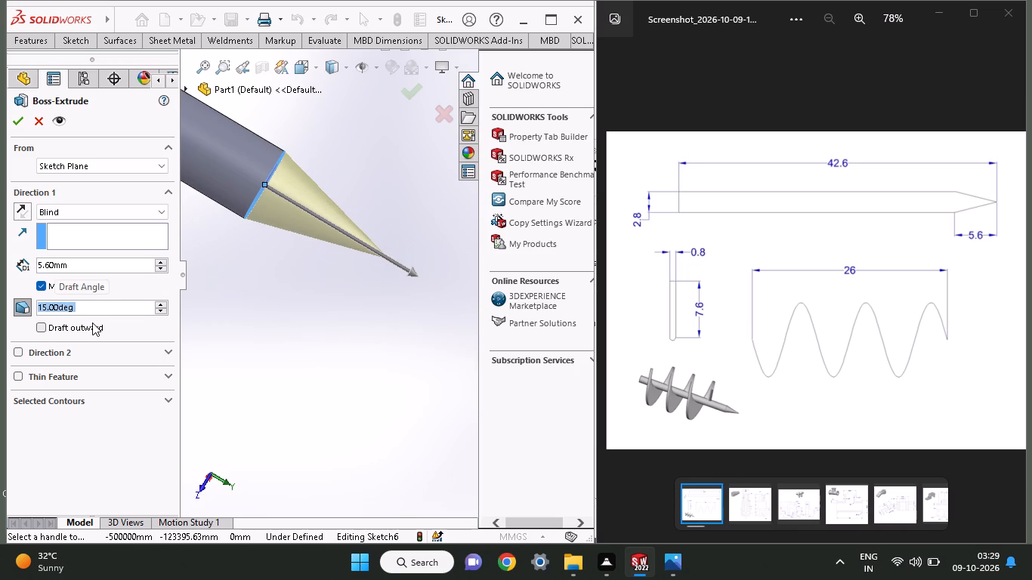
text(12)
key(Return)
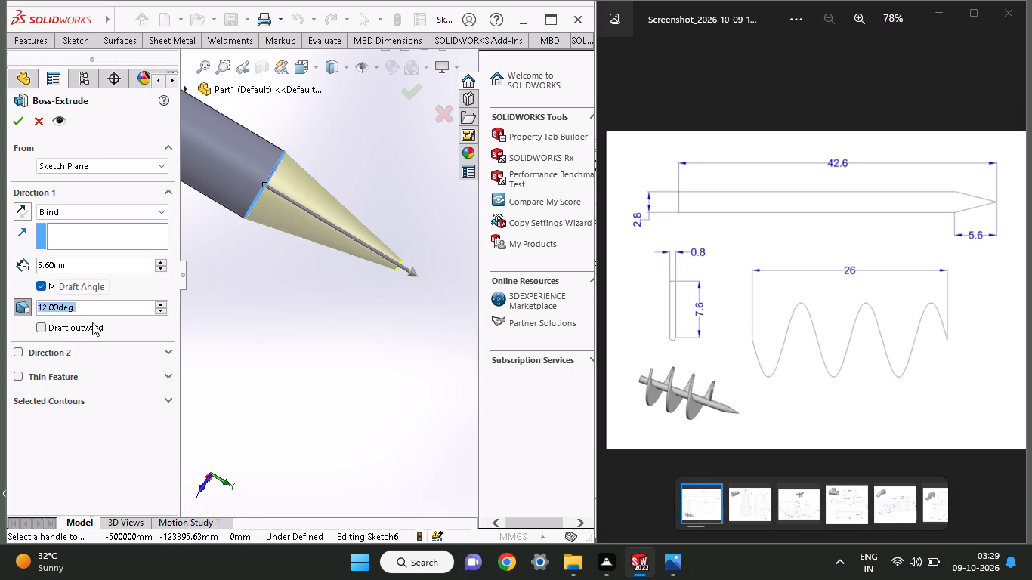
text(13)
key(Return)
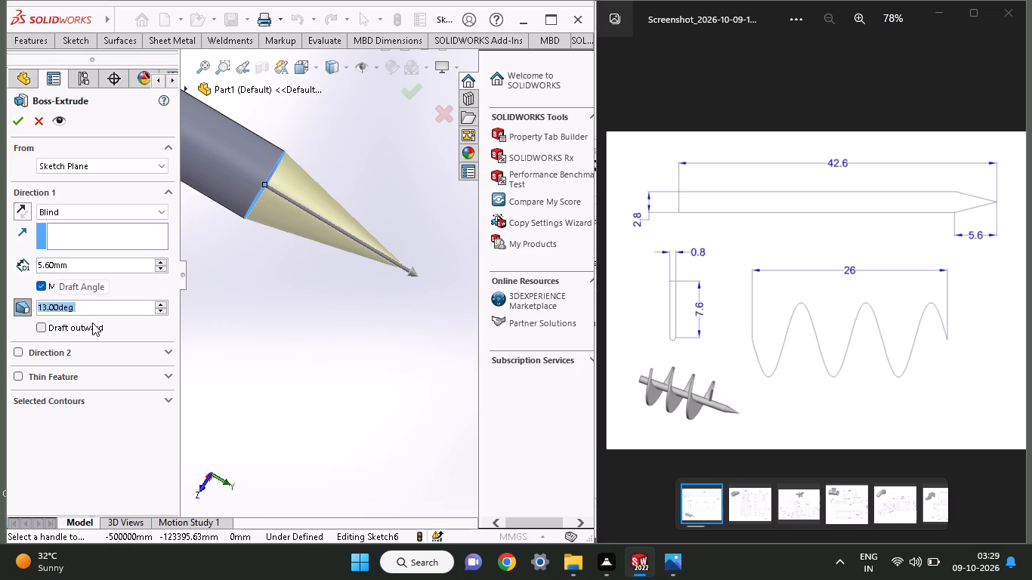
Compare draft angles of 11 and 9 degrees for the tip extrusion and settle on 11 degrees.
text(11)
key(Return)
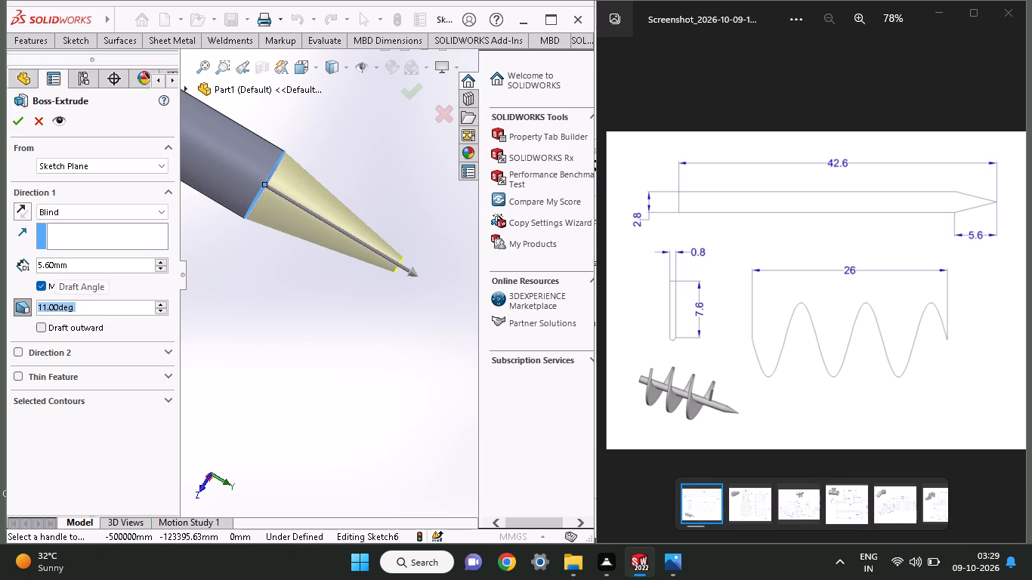
key(9)
key(Return)
text(11)
key(Return)
Examine the small end of the tapered tip preview up close.
middle_drag(362, 296, 320, 262)
scroll(320, 262, up, 3)
scroll(320, 262, down, 2)
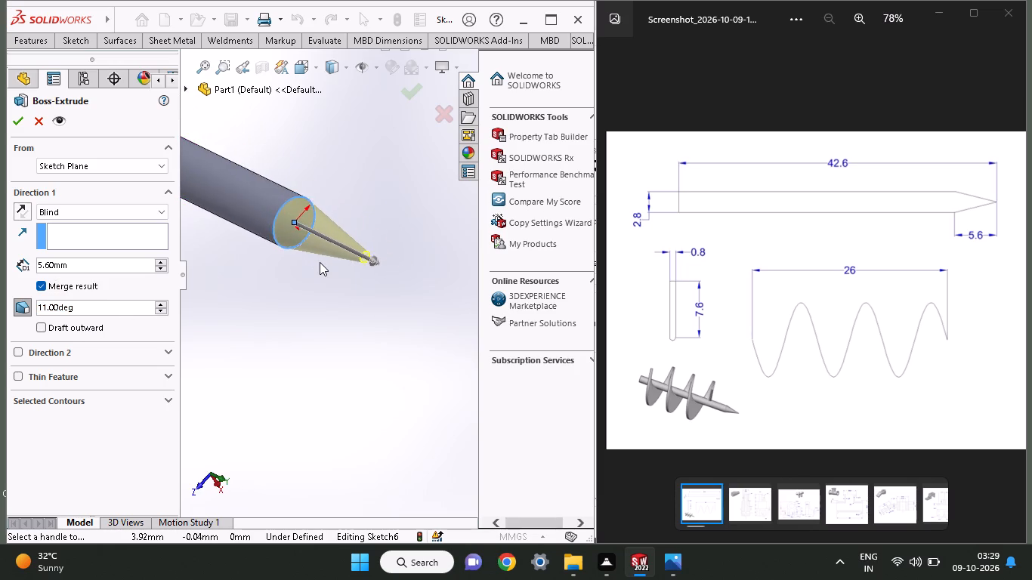
scroll(320, 262, down, 3)
scroll(350, 247, up, 2)
scroll(357, 236, down, 8)
scroll(357, 236, up, 2)
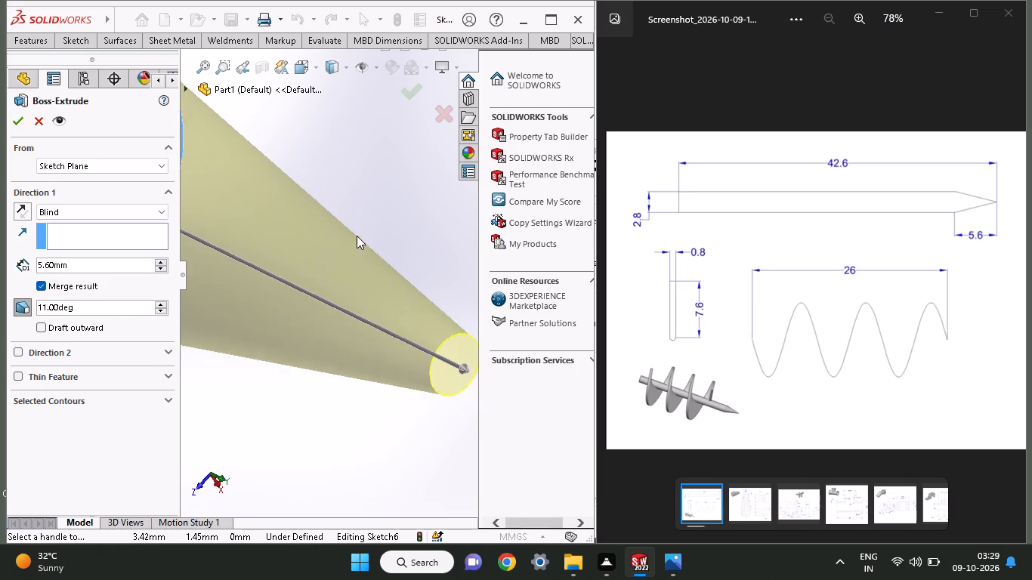
Examine the 5.6 mm tapered tip preview from several distances and from the side.
scroll(357, 236, up, 5)
scroll(357, 236, down, 1)
scroll(330, 306, up, 3)
scroll(330, 306, down, 3)
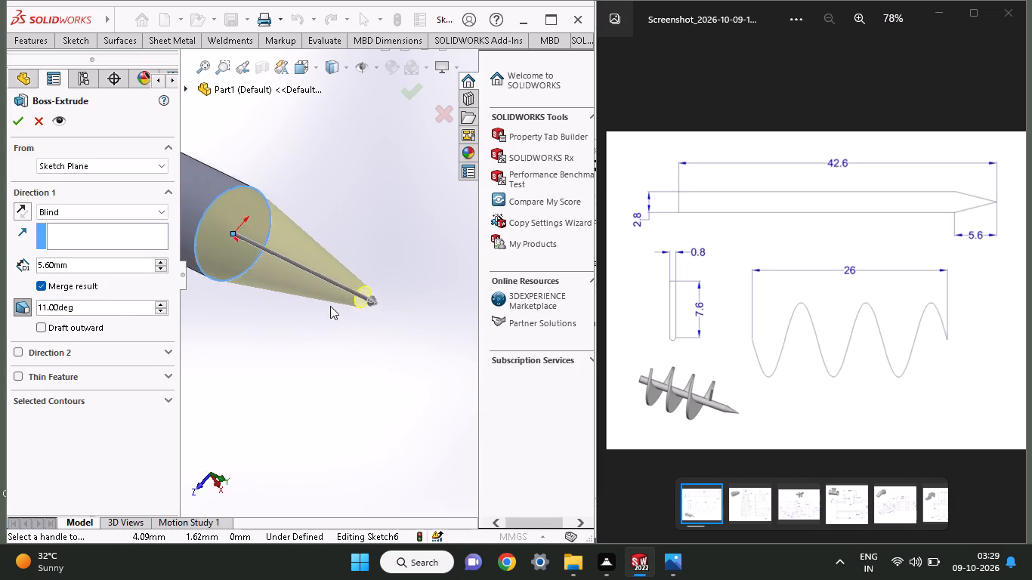
scroll(330, 306, down, 5)
scroll(488, 275, down, 3)
scroll(306, 276, up, 6)
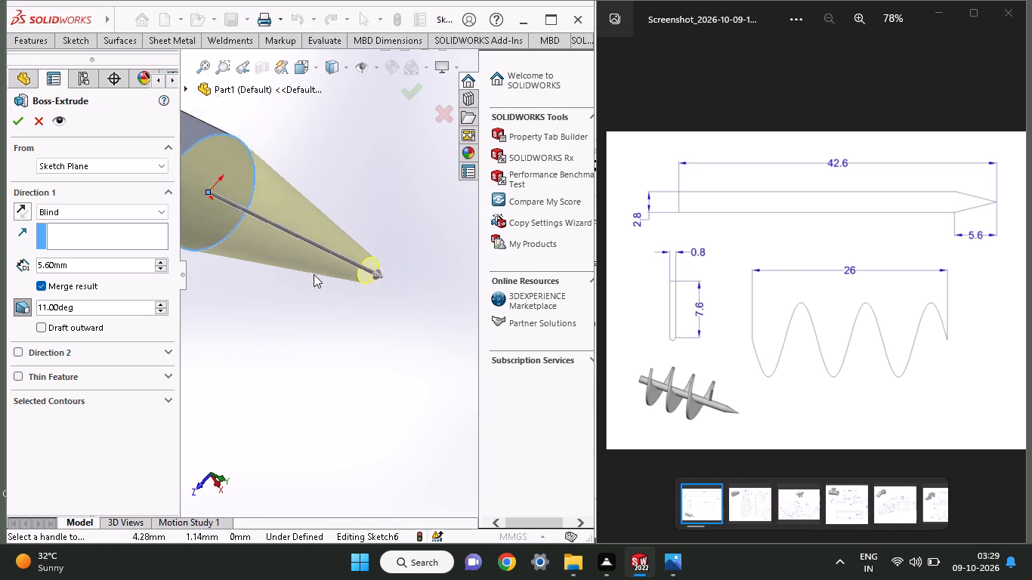
scroll(314, 274, up, 1)
middle_drag(314, 274, 328, 335)
scroll(328, 335, up, 4)
scroll(328, 335, down, 5)
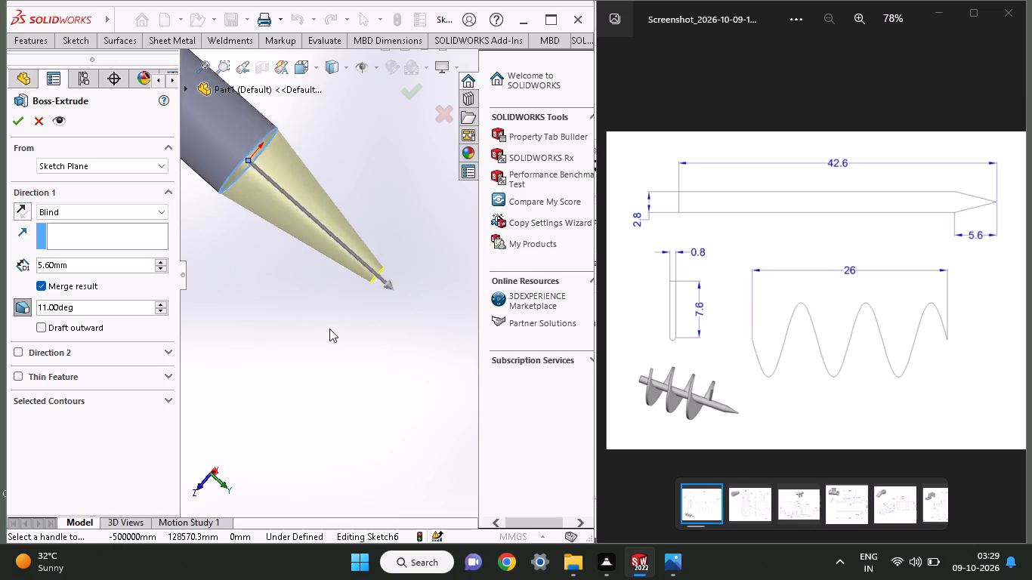
scroll(342, 259, down, 2)
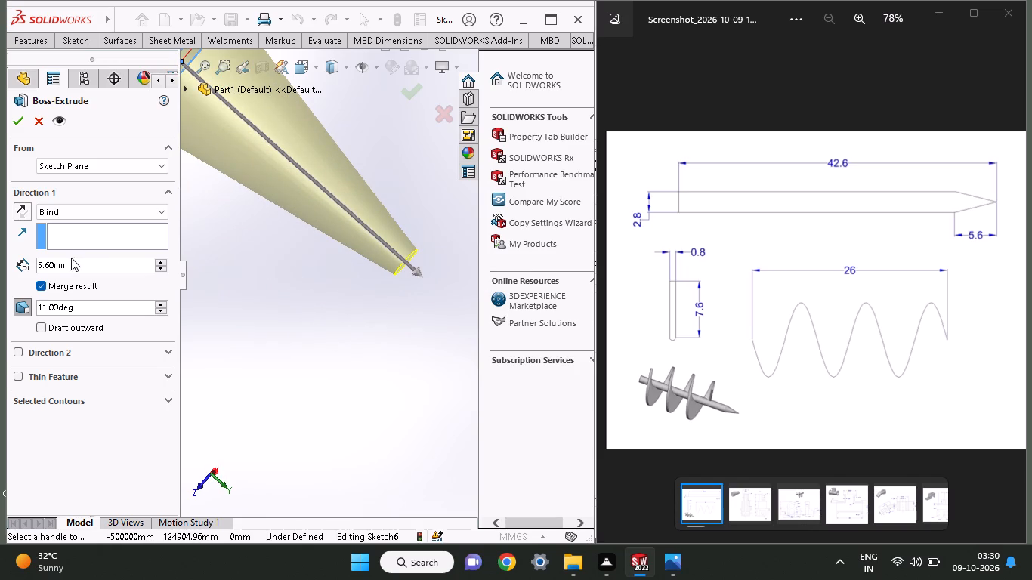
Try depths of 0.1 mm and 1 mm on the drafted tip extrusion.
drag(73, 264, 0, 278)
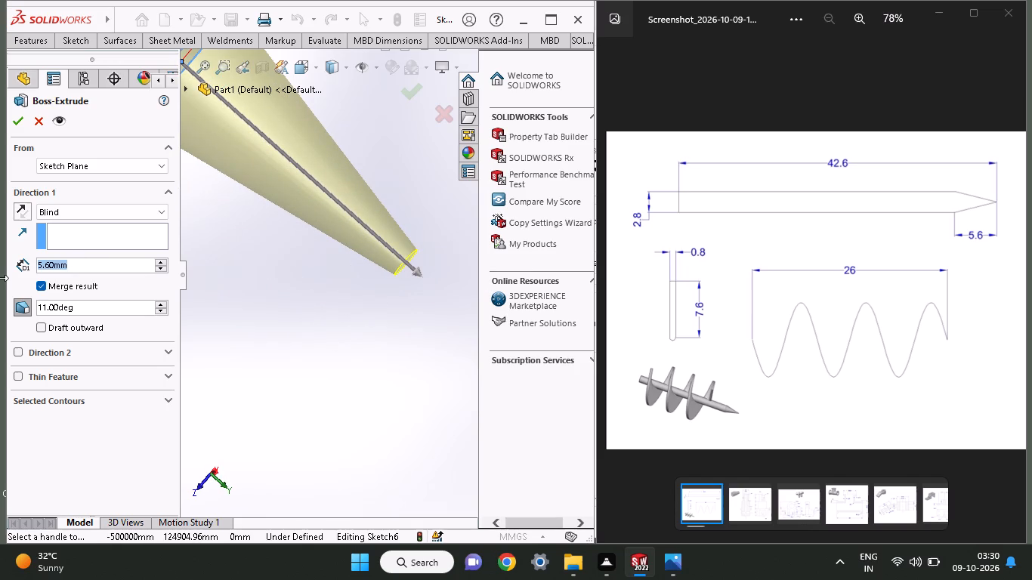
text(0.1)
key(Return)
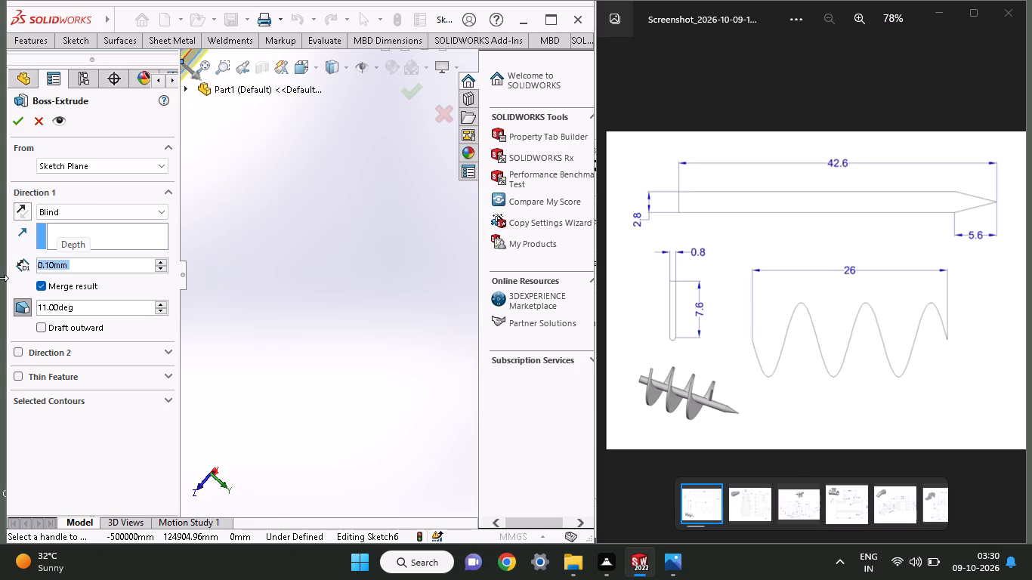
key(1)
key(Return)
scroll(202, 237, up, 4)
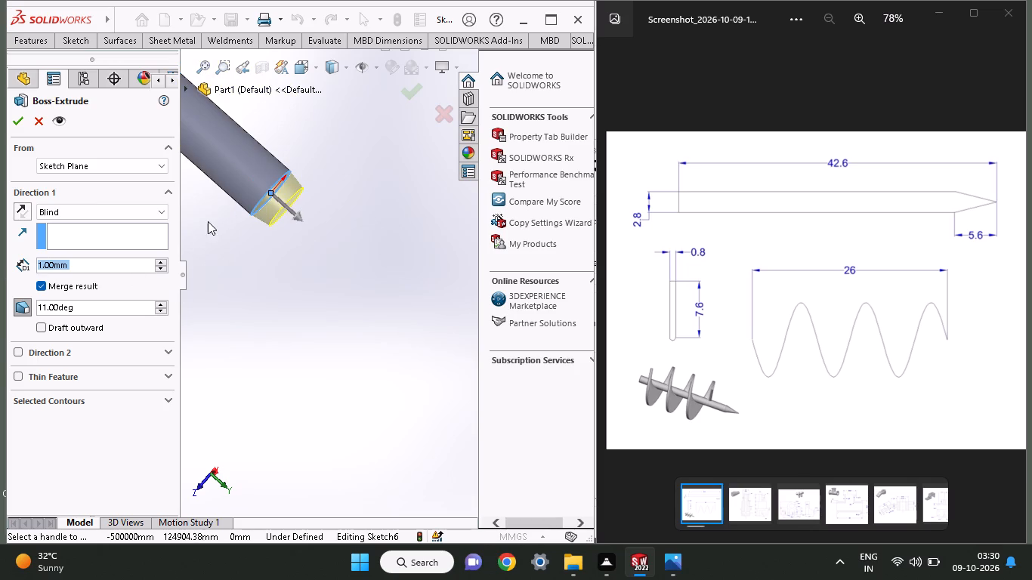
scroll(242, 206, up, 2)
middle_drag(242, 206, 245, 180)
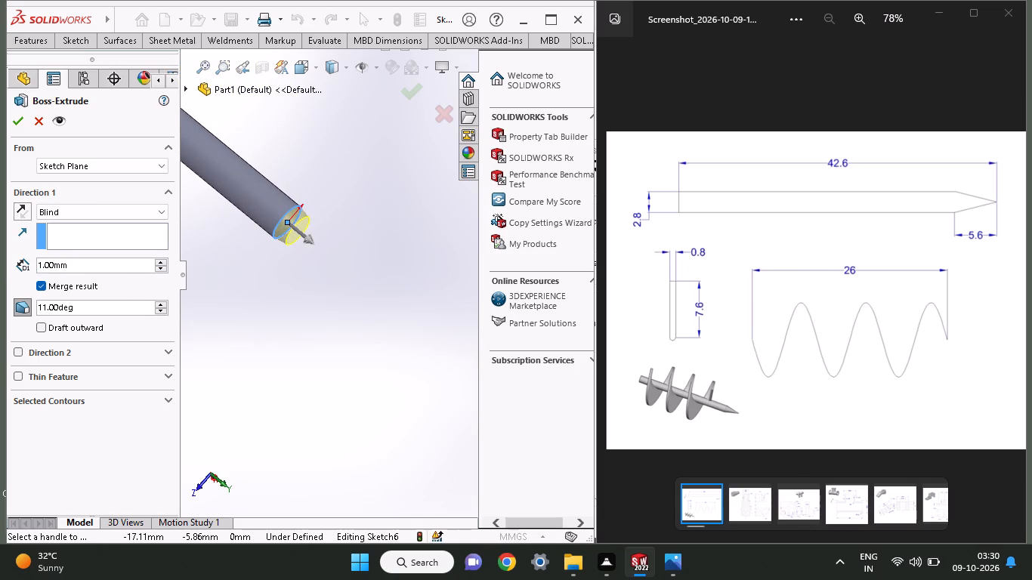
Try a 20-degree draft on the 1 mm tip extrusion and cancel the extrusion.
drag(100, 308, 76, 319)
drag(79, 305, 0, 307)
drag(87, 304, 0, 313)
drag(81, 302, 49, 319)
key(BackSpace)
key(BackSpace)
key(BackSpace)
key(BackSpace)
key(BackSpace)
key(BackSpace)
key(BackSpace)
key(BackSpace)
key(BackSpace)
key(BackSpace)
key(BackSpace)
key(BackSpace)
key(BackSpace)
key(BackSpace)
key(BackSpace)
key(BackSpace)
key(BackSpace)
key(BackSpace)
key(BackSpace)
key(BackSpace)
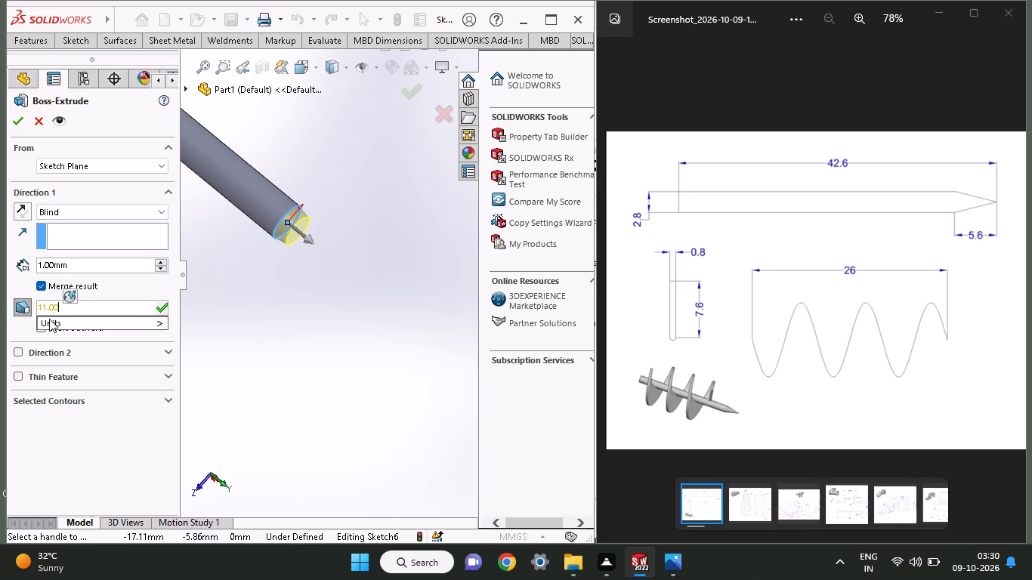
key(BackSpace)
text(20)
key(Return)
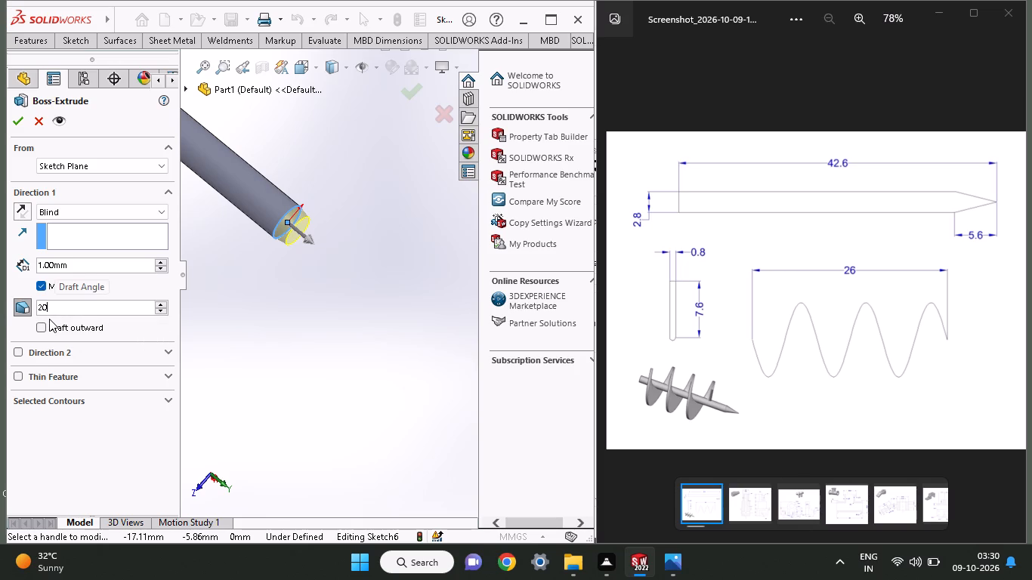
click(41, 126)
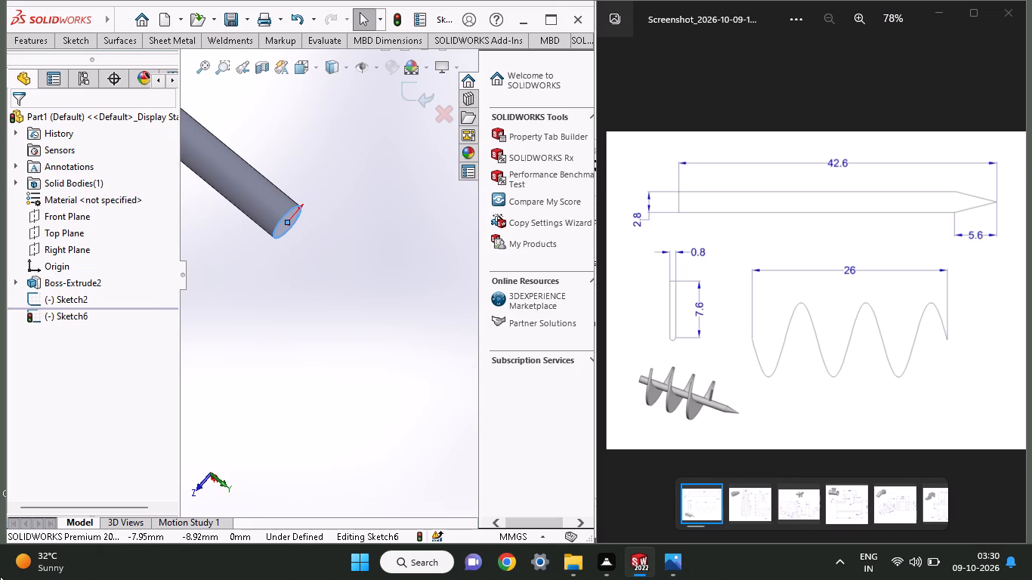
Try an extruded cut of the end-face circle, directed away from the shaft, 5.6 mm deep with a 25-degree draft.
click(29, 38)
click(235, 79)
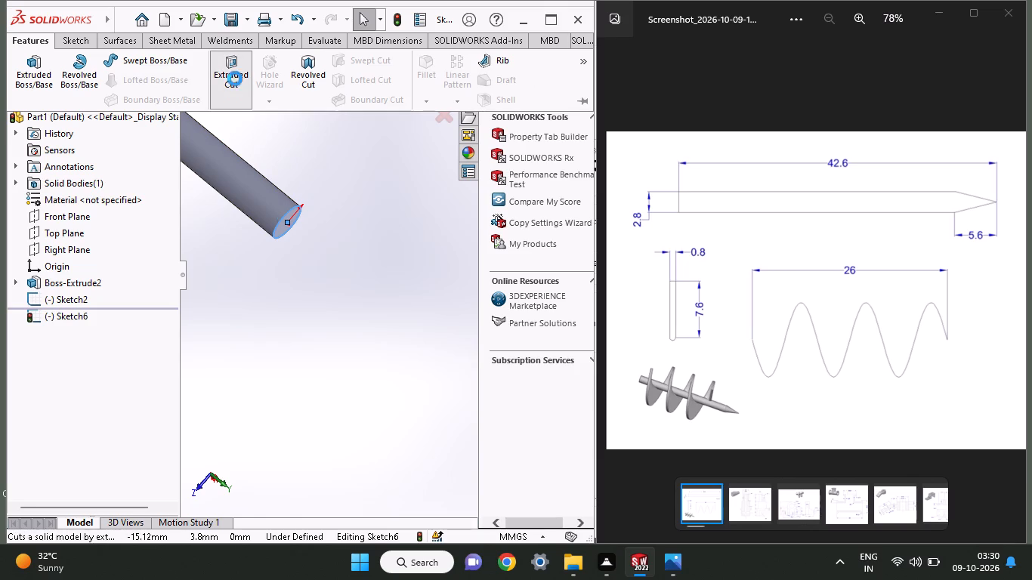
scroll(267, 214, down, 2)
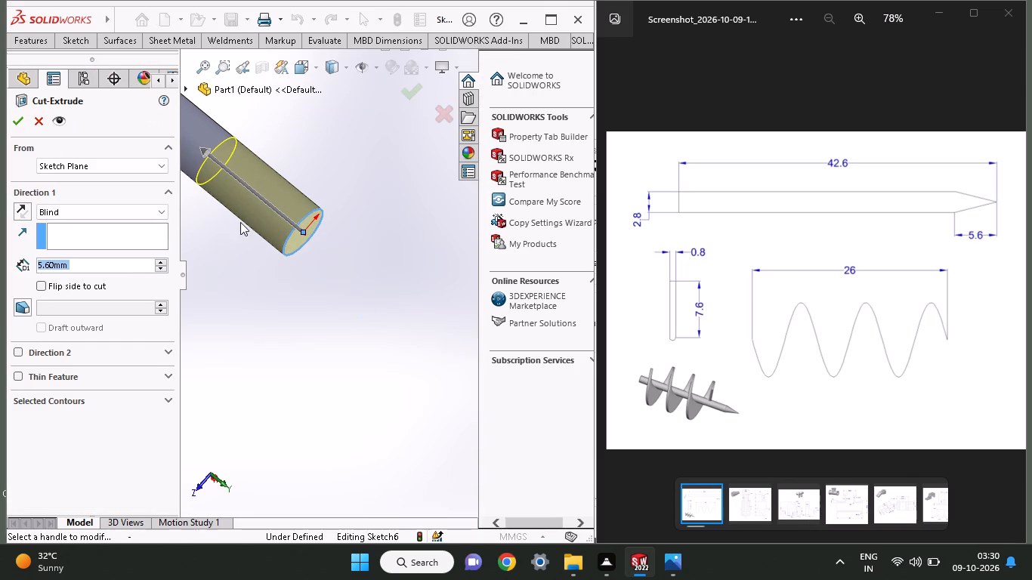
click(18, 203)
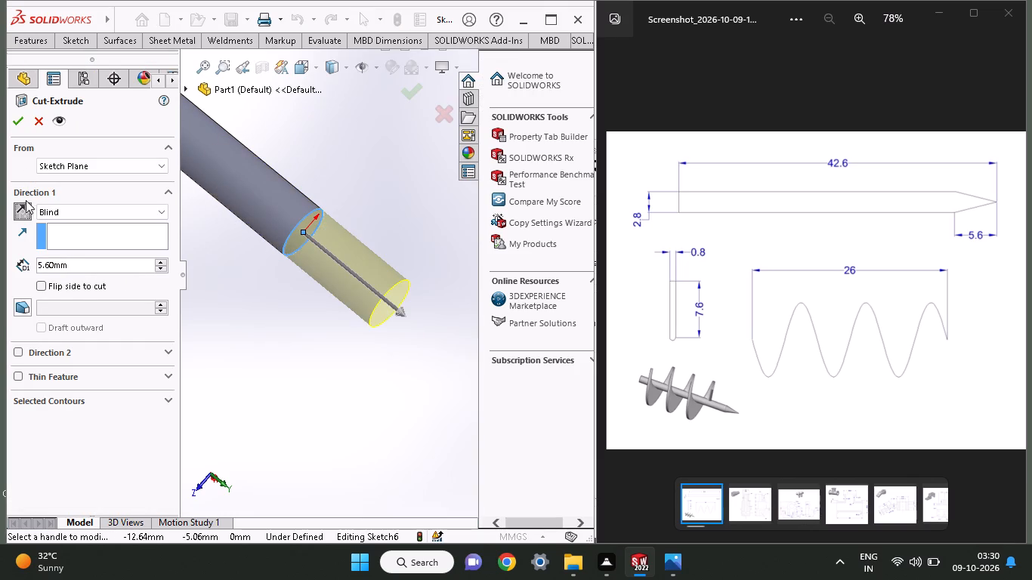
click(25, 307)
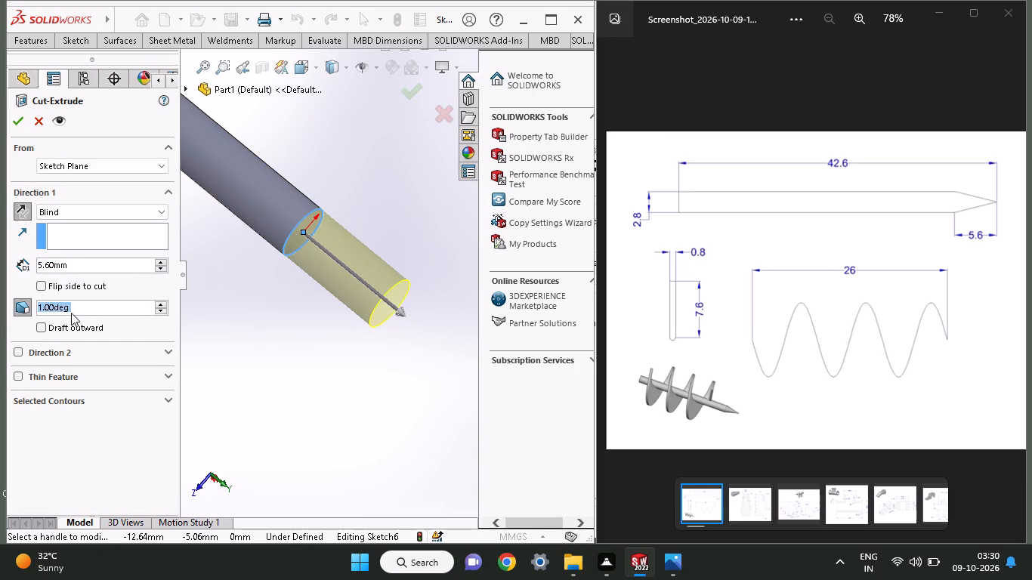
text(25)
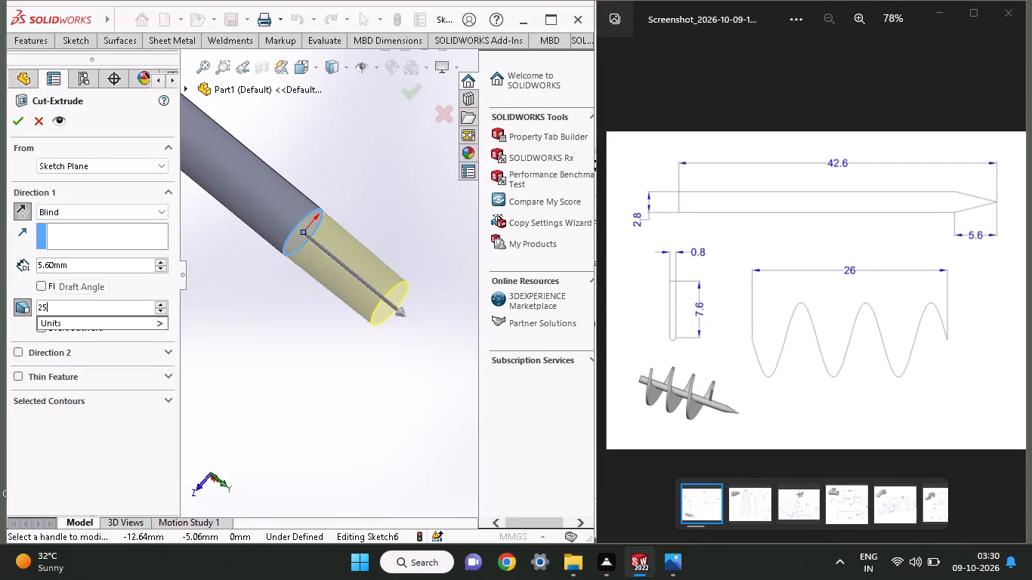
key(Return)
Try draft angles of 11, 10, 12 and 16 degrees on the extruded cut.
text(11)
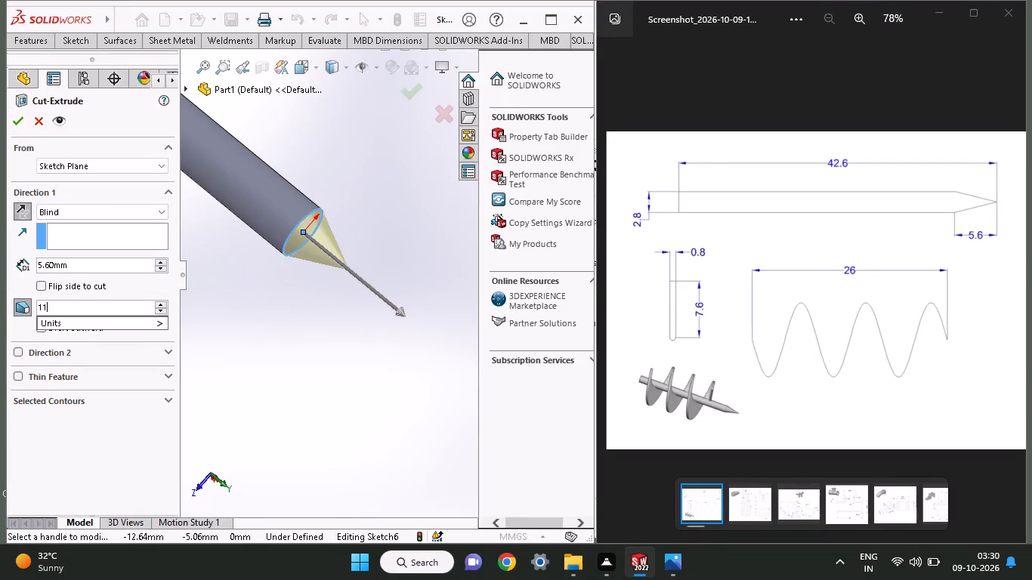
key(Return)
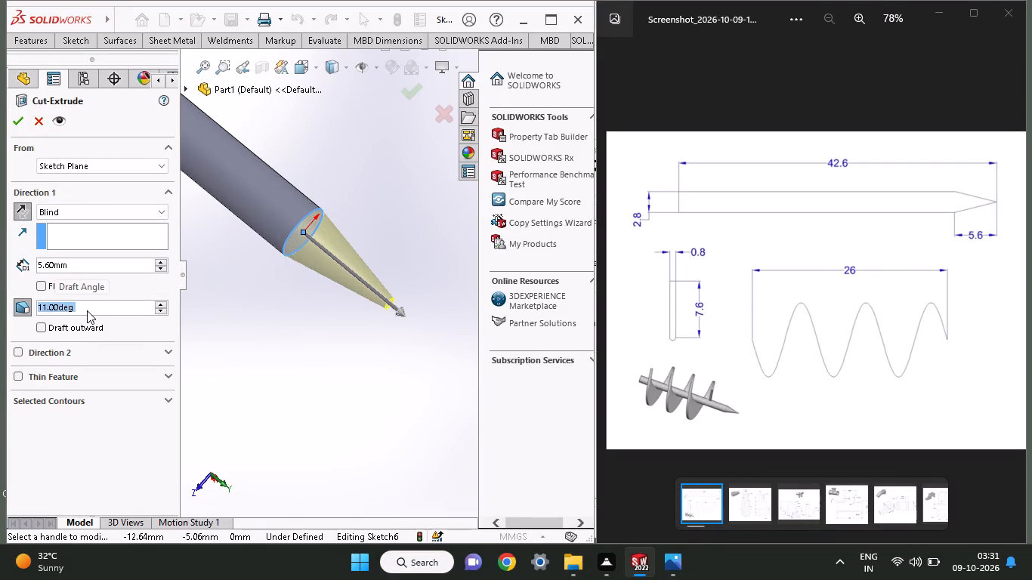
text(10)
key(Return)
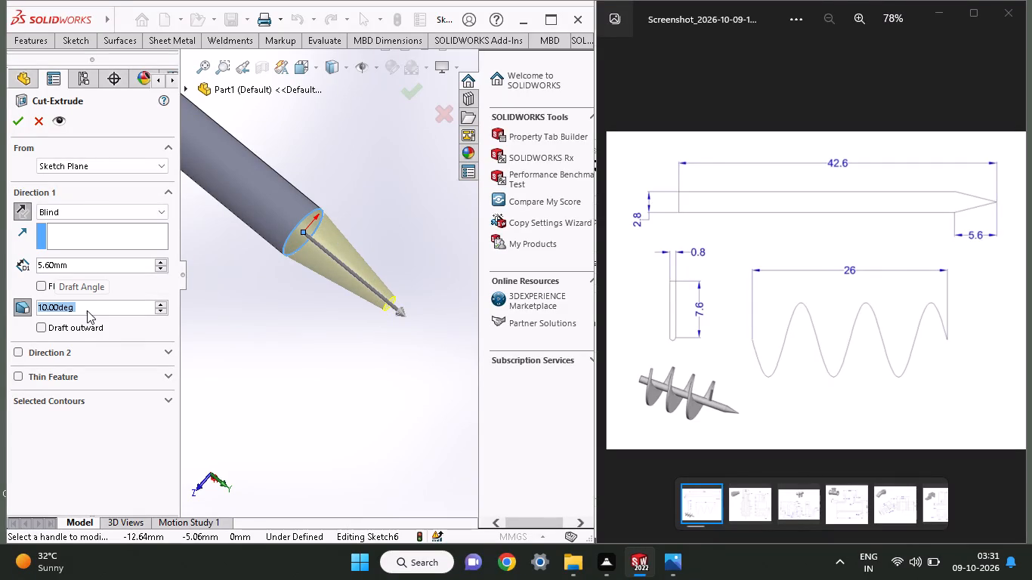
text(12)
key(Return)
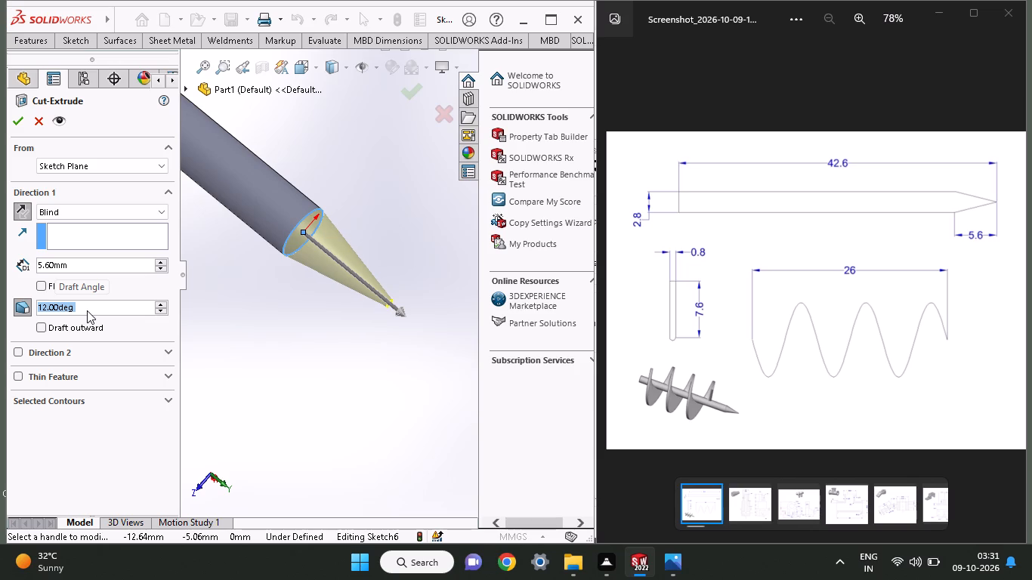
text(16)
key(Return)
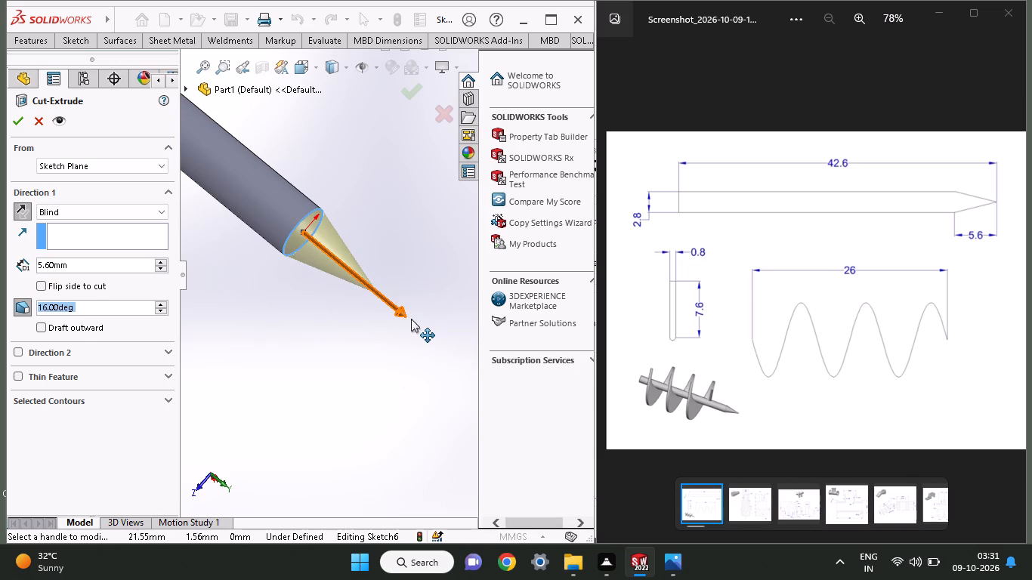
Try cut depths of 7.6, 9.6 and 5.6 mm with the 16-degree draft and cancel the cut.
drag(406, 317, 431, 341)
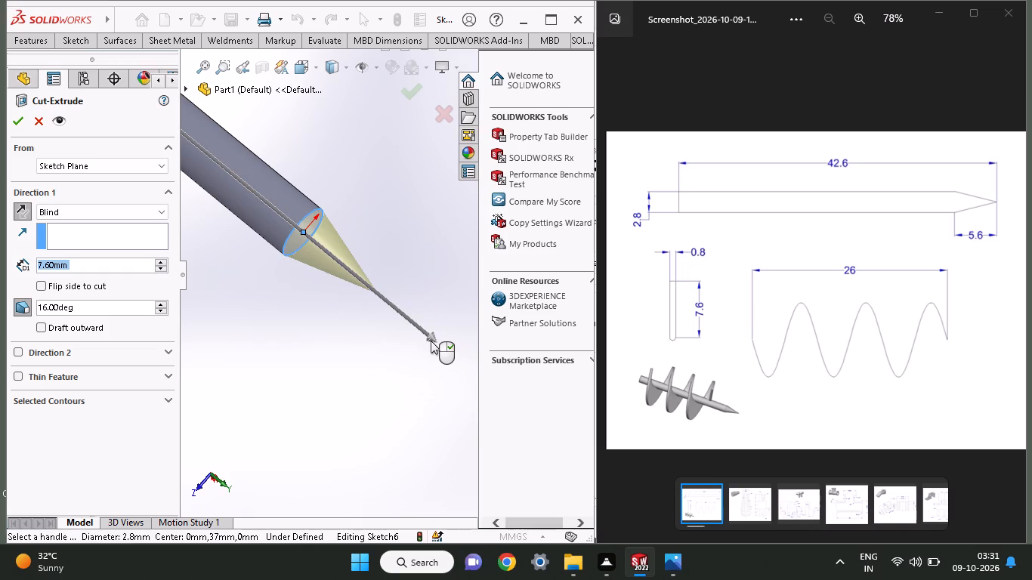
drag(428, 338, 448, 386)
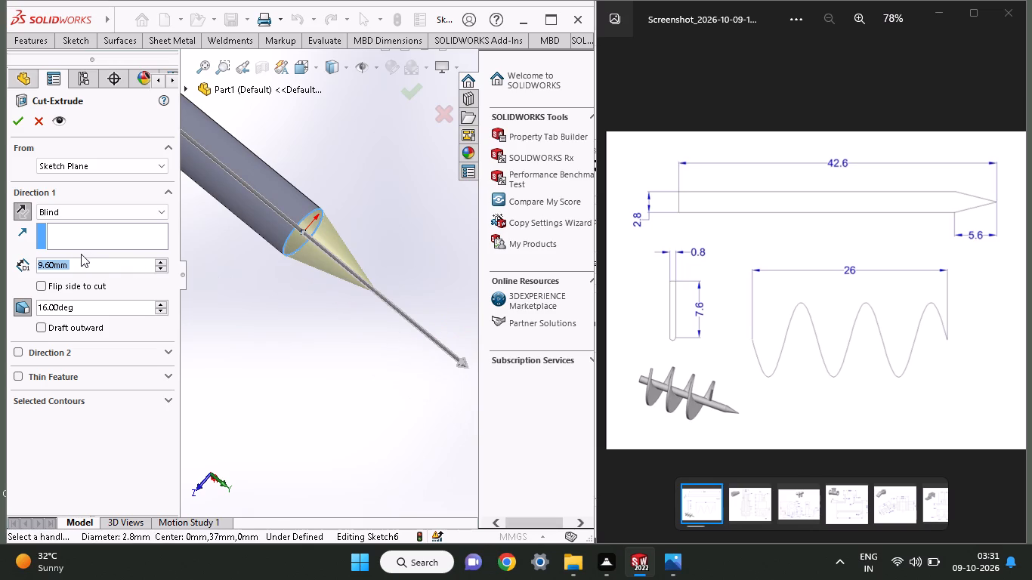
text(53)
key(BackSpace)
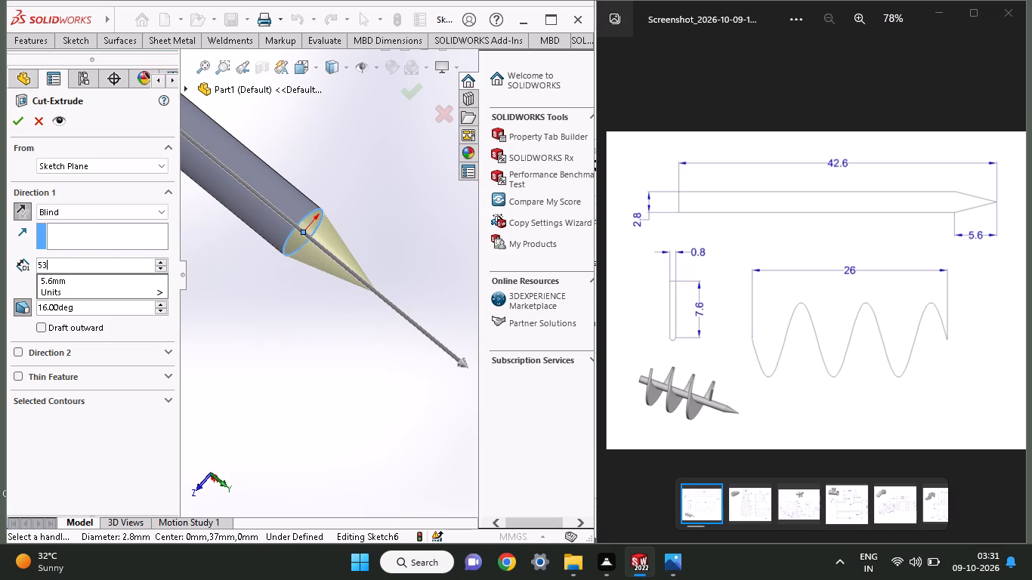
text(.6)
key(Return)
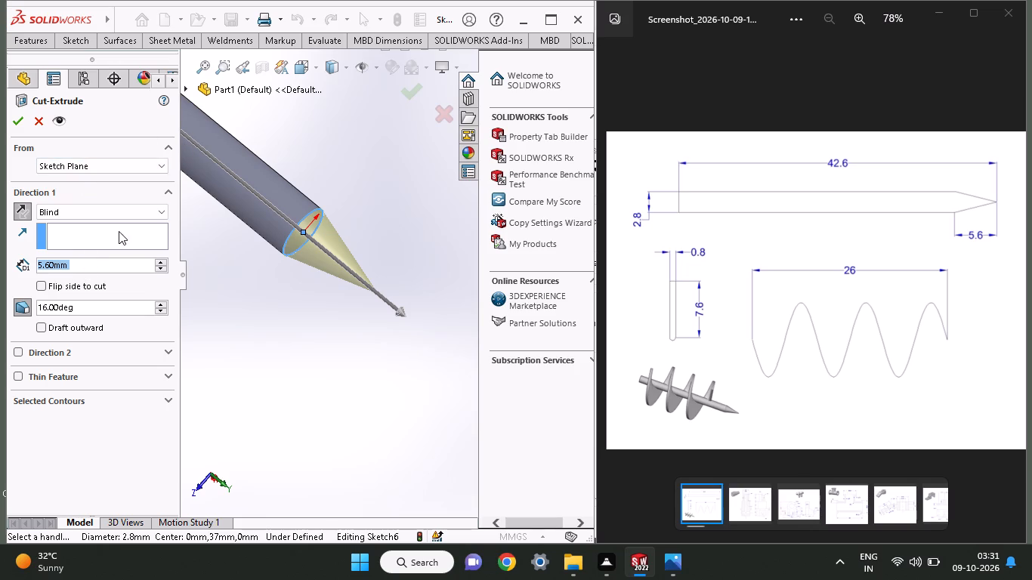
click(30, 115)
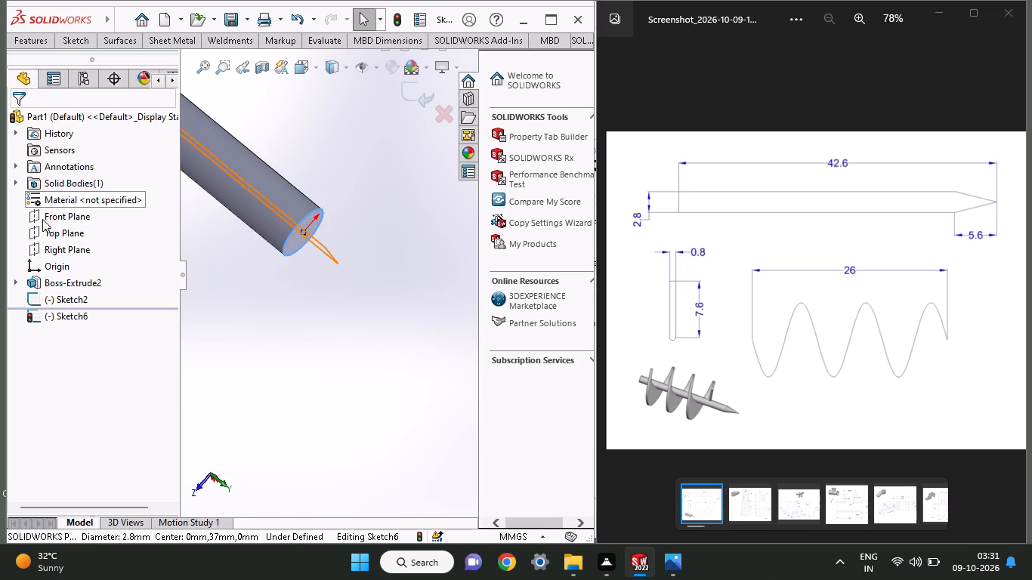
Start a new sketch on the Front Plane and draw a vertical line about 1.9 mm long outward from the shaft end's centre.
click(42, 219)
click(58, 199)
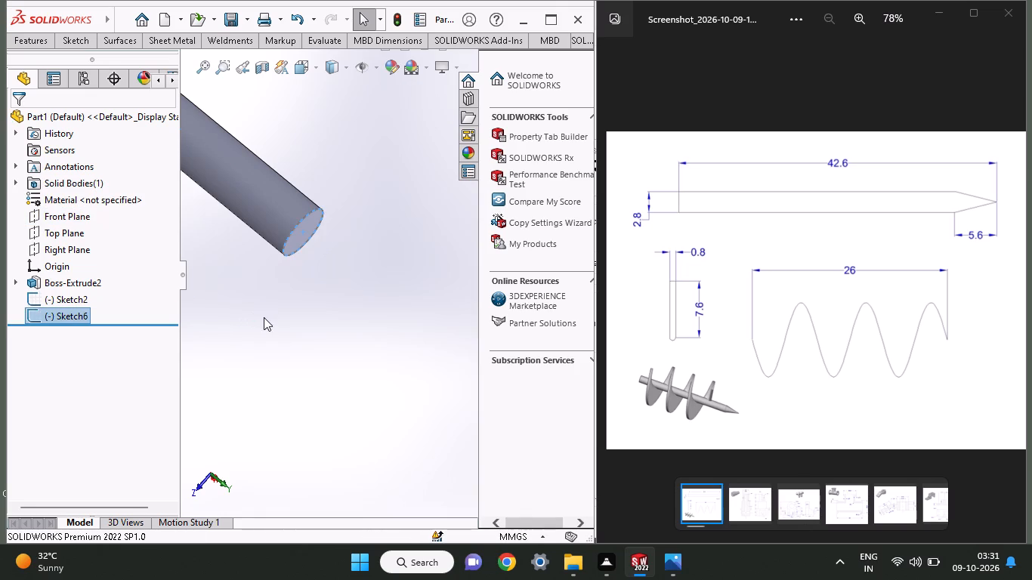
scroll(294, 274, up, 1)
middle_drag(294, 274, 317, 203)
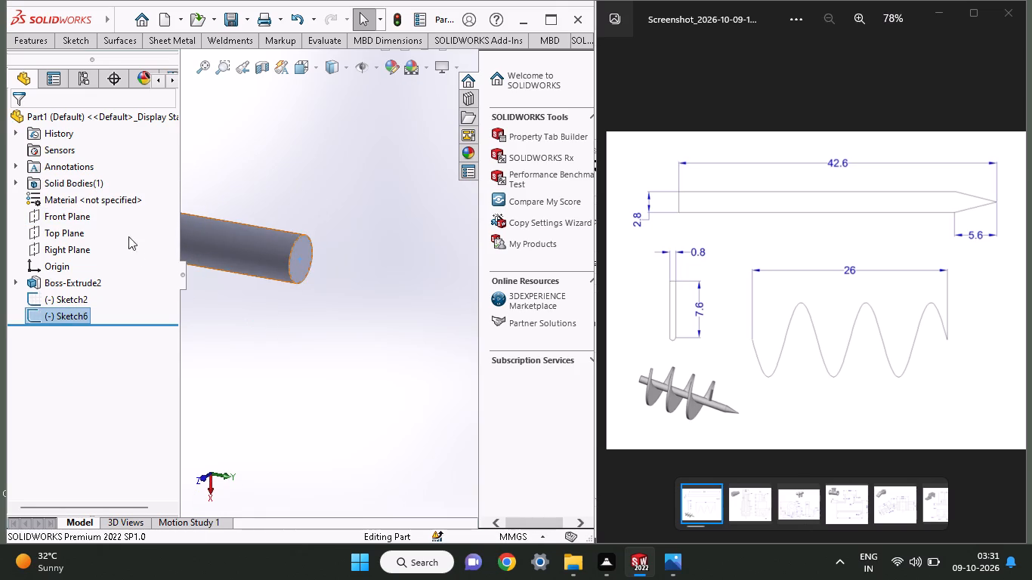
click(71, 215)
click(79, 193)
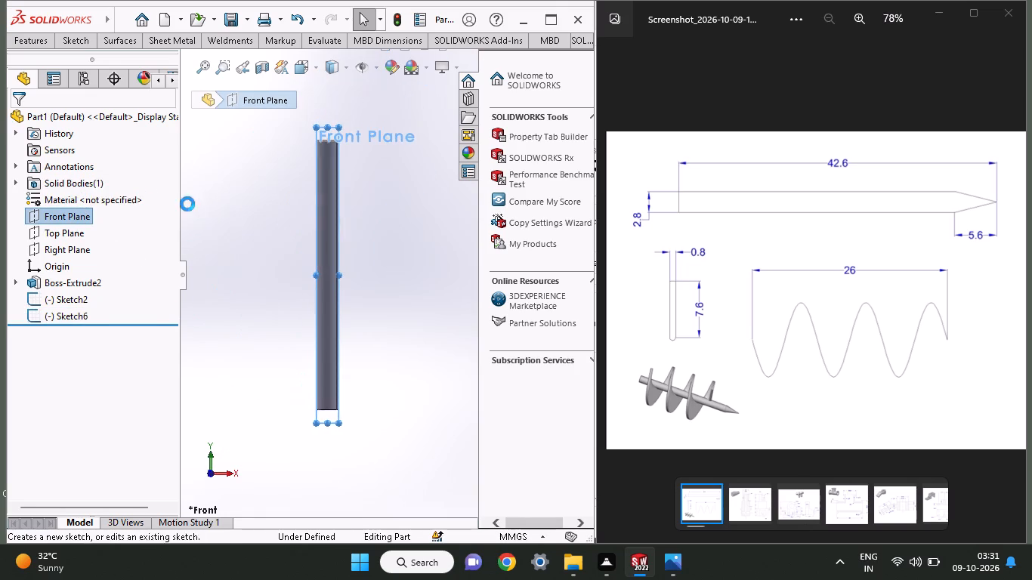
scroll(341, 148, down, 9)
scroll(300, 235, down, 3)
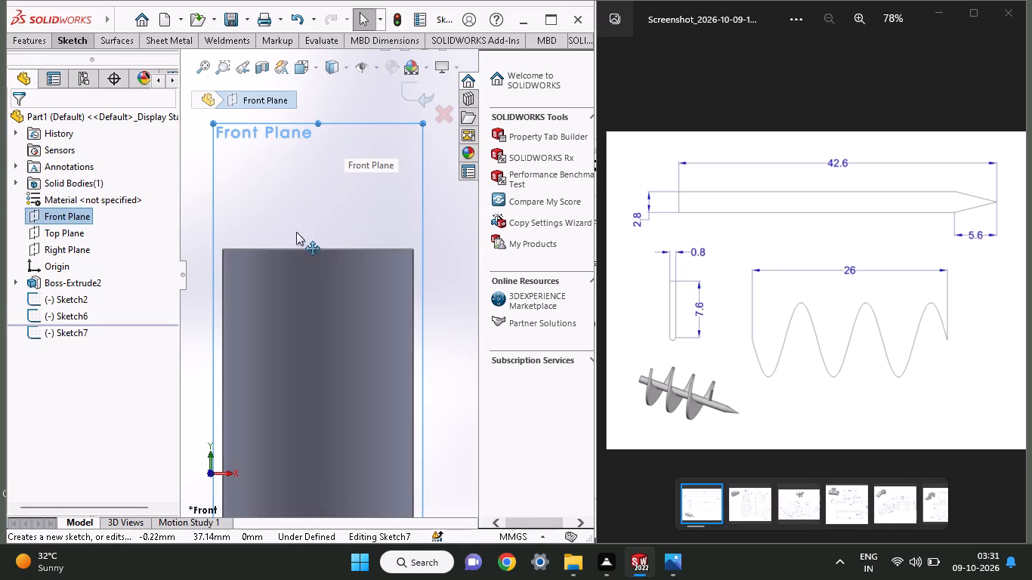
click(88, 46)
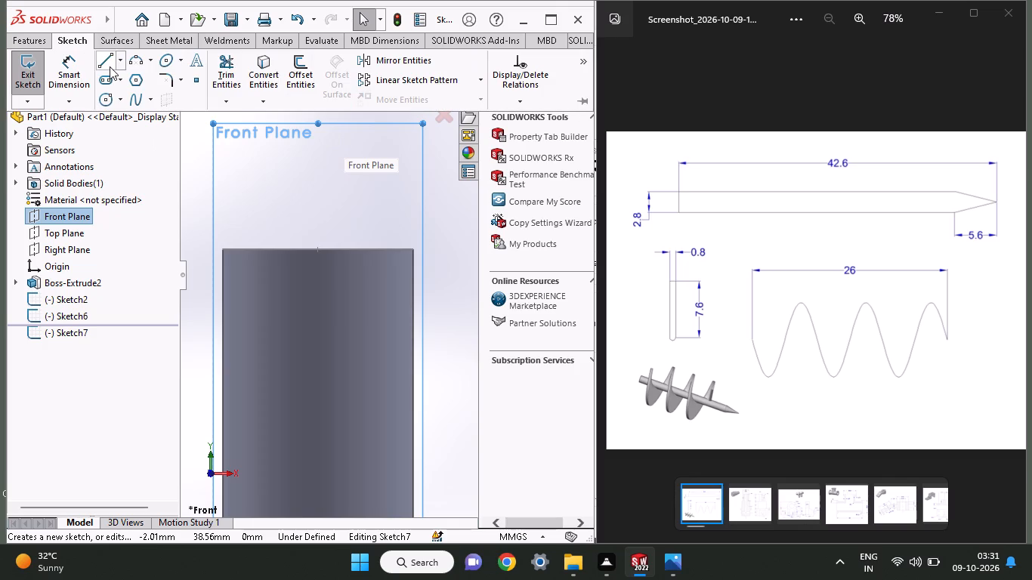
click(110, 66)
click(317, 246)
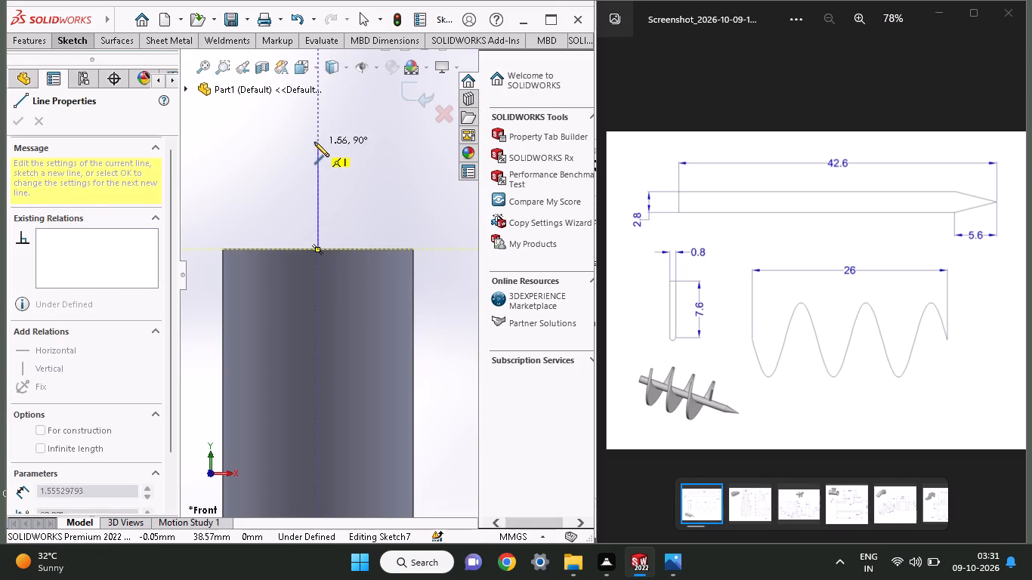
click(317, 120)
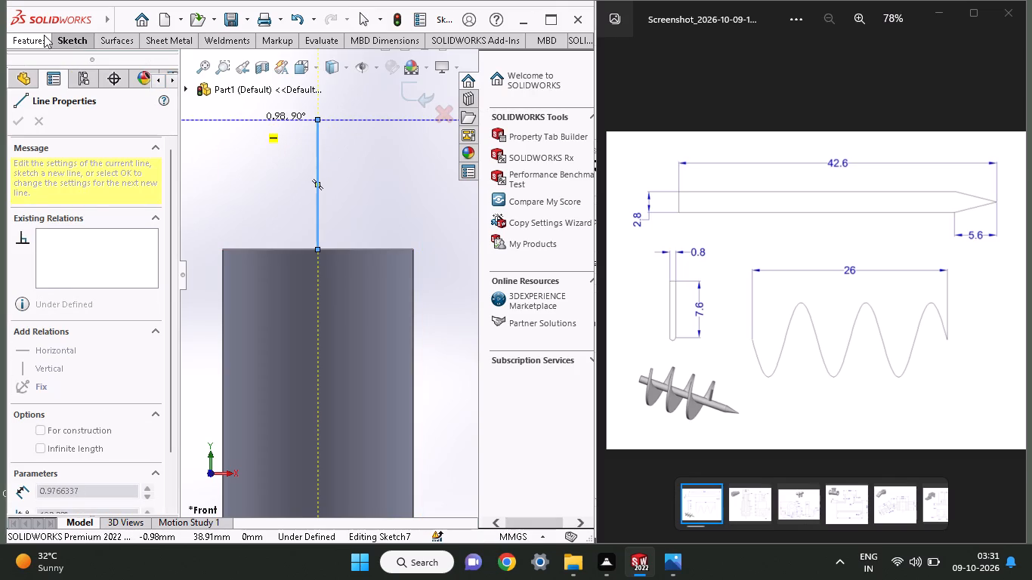
Dimension the vertical centre line to 5.6 mm.
click(71, 32)
click(72, 40)
click(75, 78)
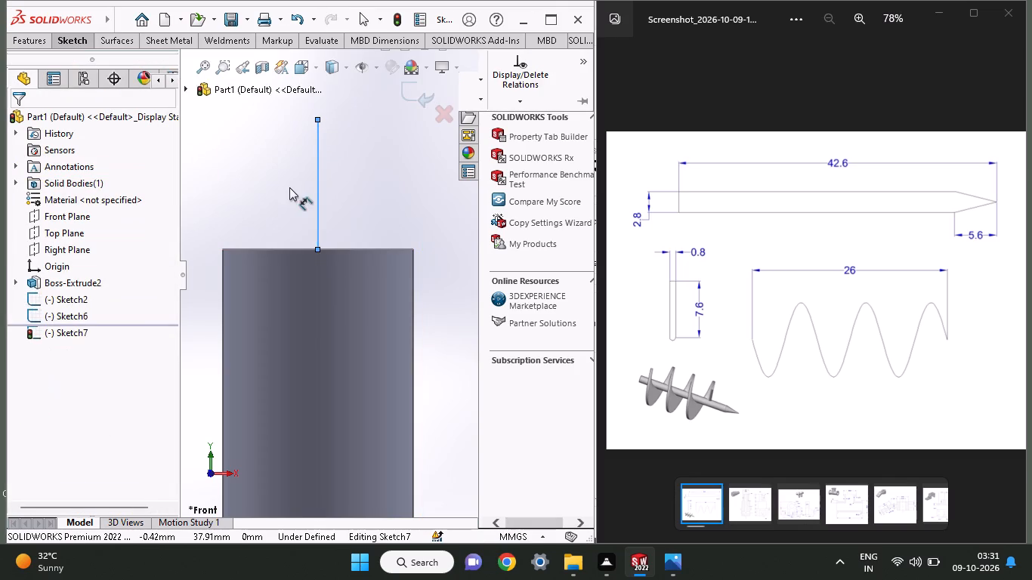
click(313, 188)
click(320, 187)
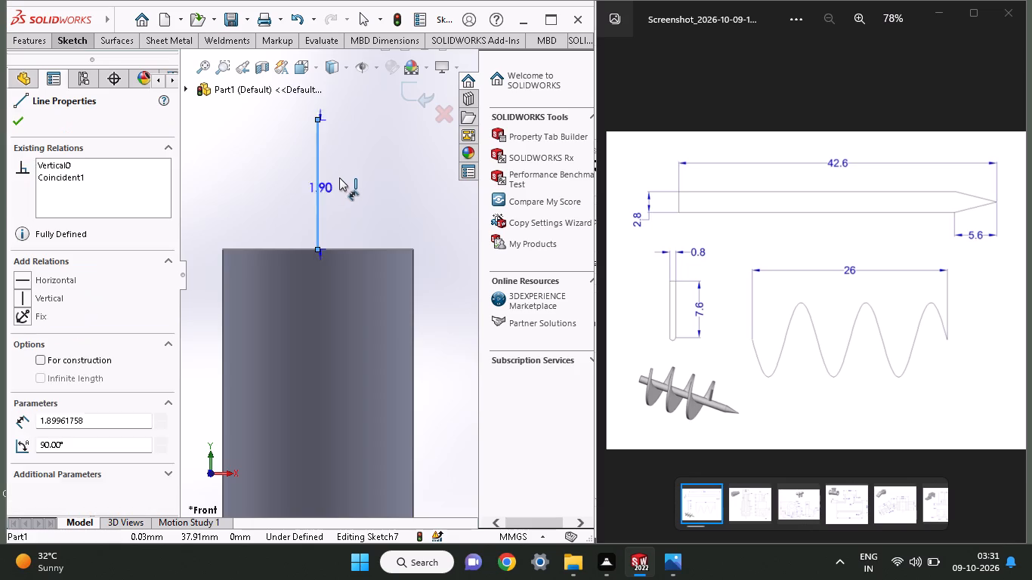
click(349, 174)
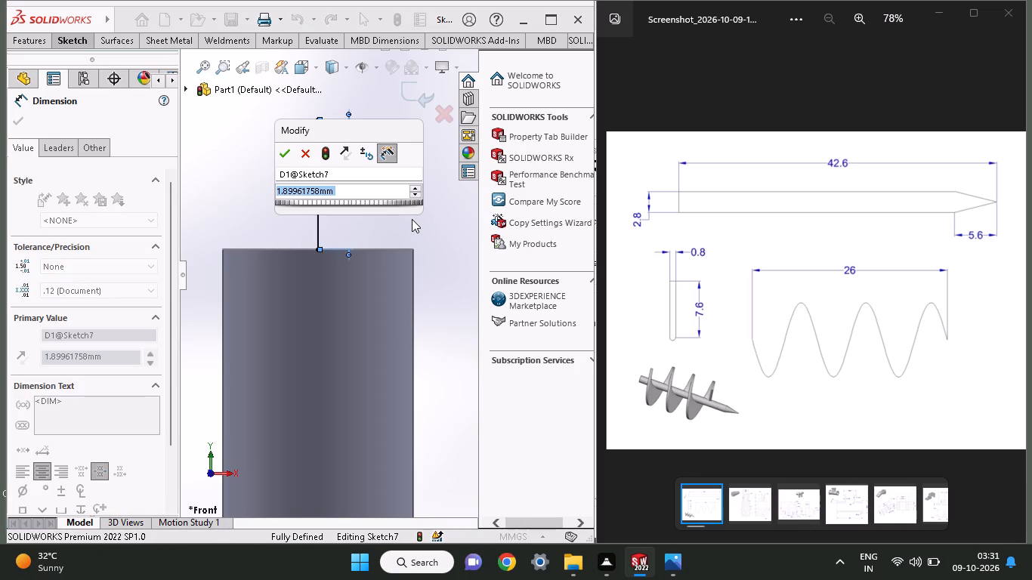
text(5.6)
key(Return)
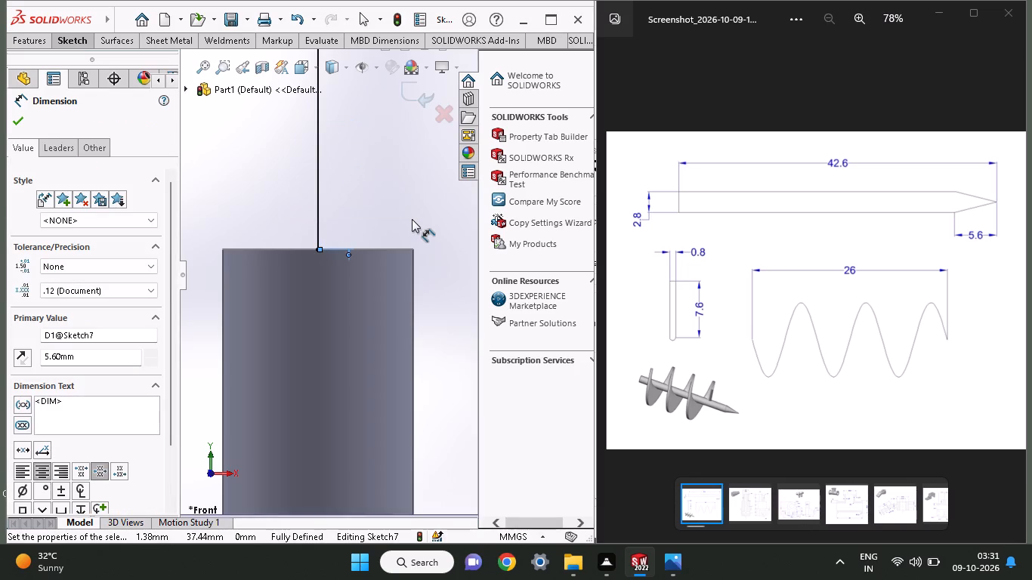
Close a right-triangle profile with a sloped line from the tip to the shaft's outer edge and a base line back to the centre.
ctrl+scroll(412, 219, up, 5)
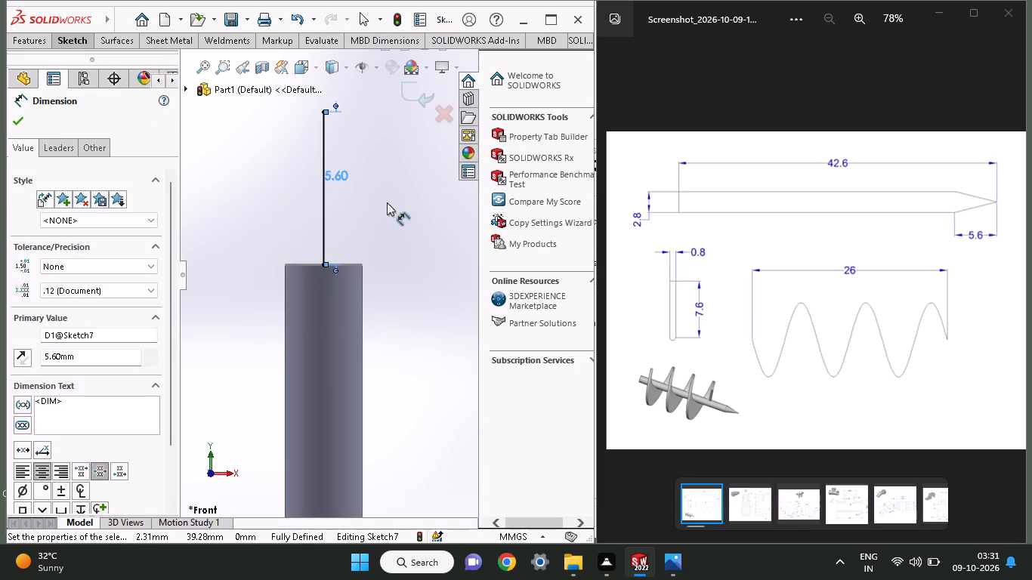
ctrl+scroll(387, 202, down, 3)
ctrl+scroll(387, 202, up, 3)
ctrl+scroll(387, 202, down, 2)
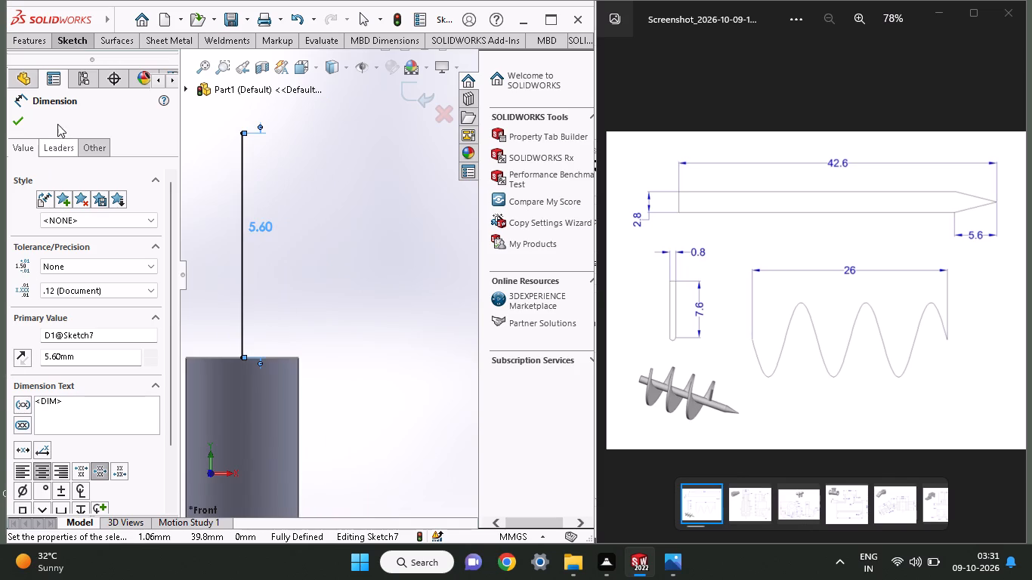
click(85, 45)
click(106, 64)
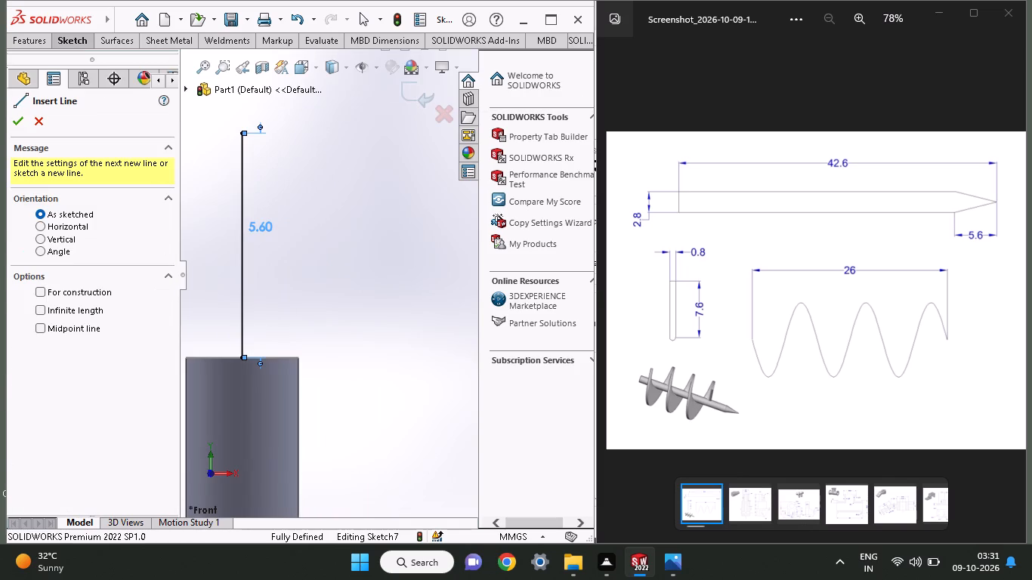
click(239, 133)
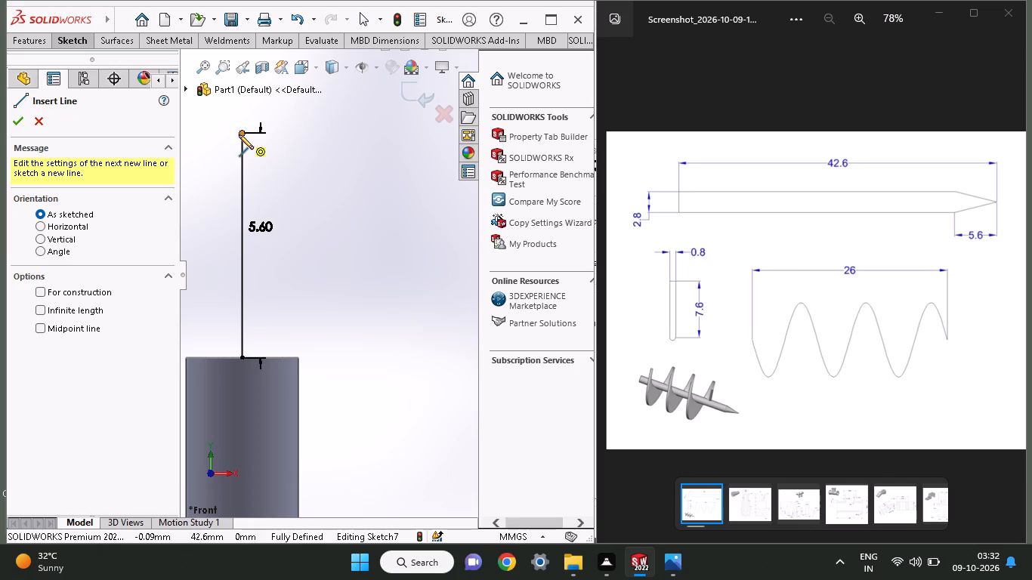
click(300, 356)
click(241, 356)
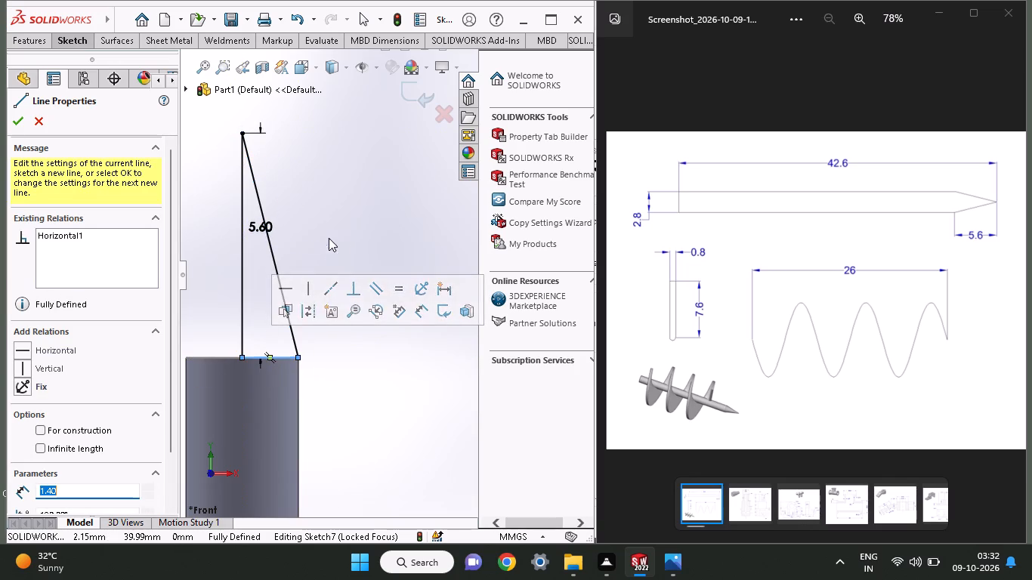
right_click(329, 238)
click(350, 248)
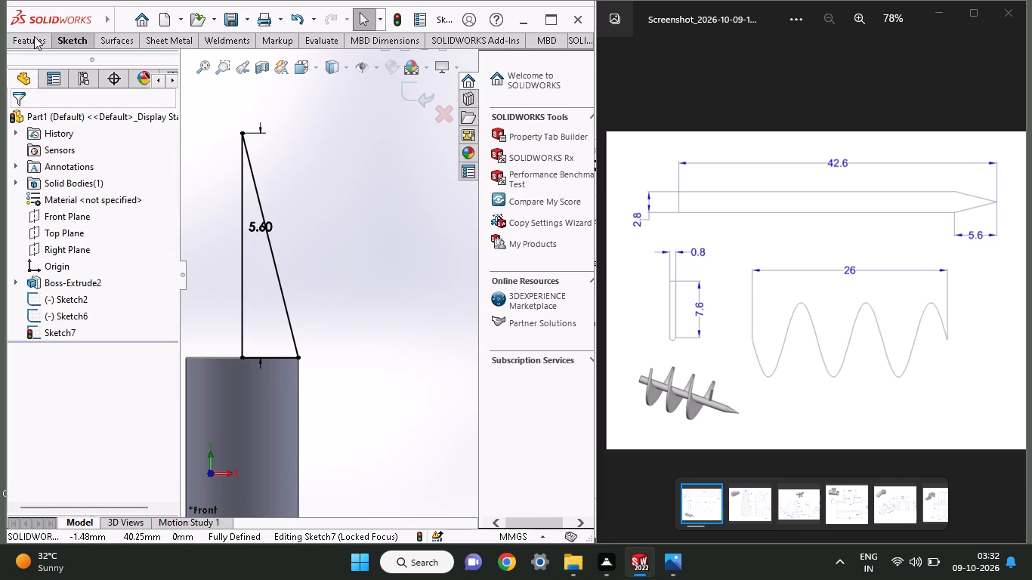
Revolve the triangle 360 degrees about its 5.6 mm vertical line, merged with the shaft, to form the conical tip.
click(34, 36)
click(66, 74)
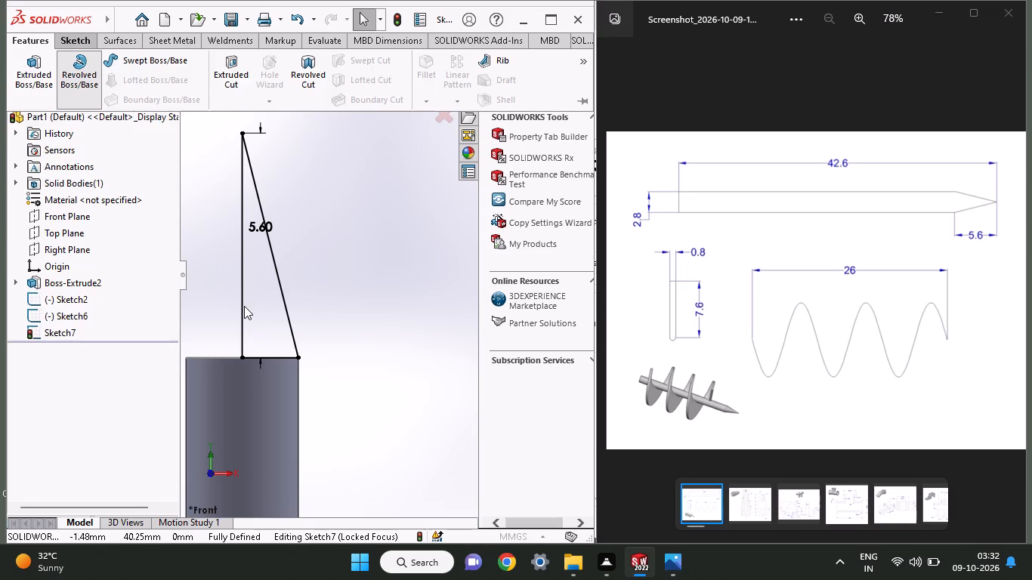
click(244, 306)
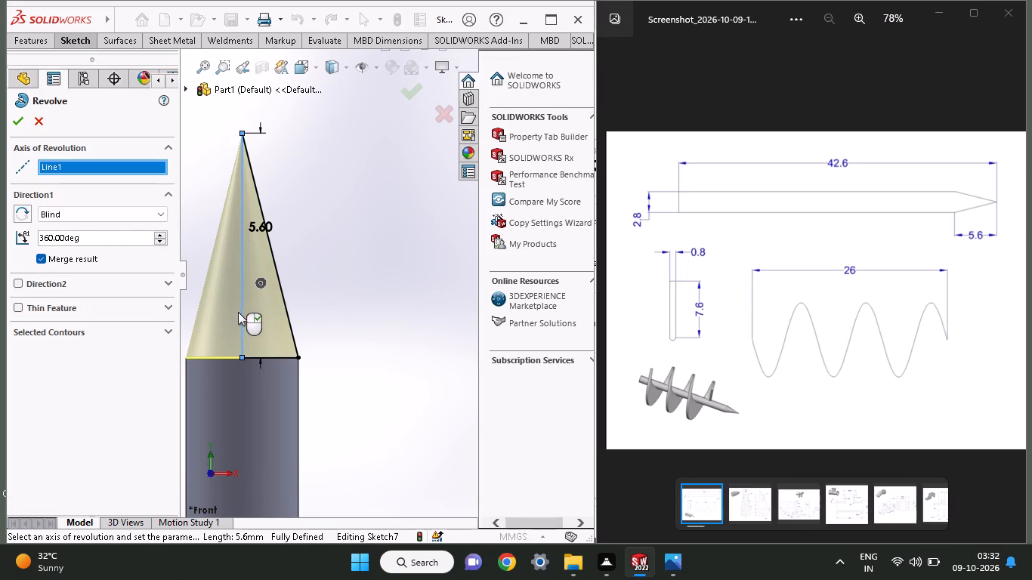
middle_drag(239, 310, 296, 382)
scroll(293, 384, up, 6)
middle_drag(300, 372, 299, 301)
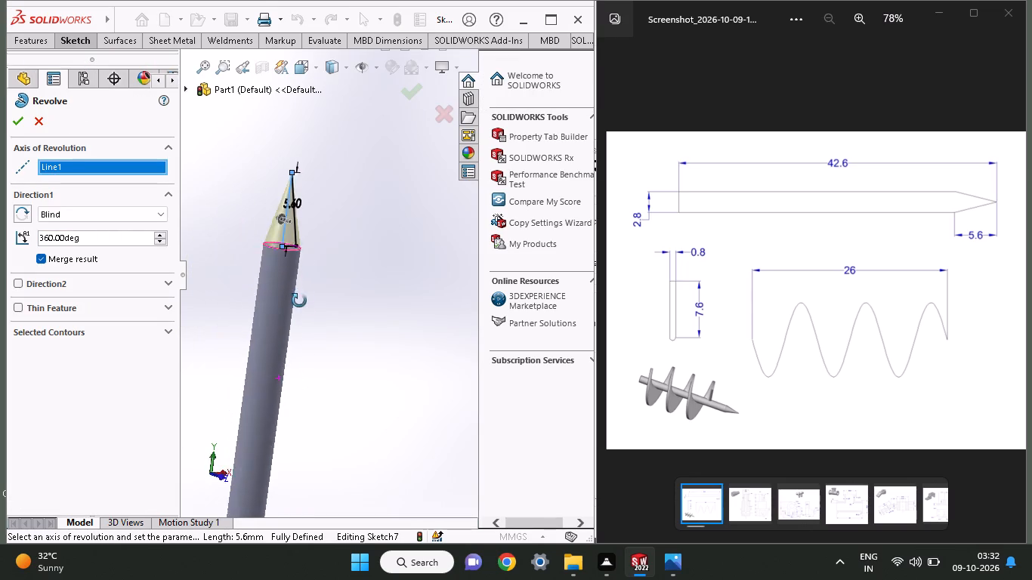
middle_drag(299, 301, 297, 283)
scroll(297, 283, down, 5)
scroll(285, 267, up, 4)
scroll(285, 267, down, 2)
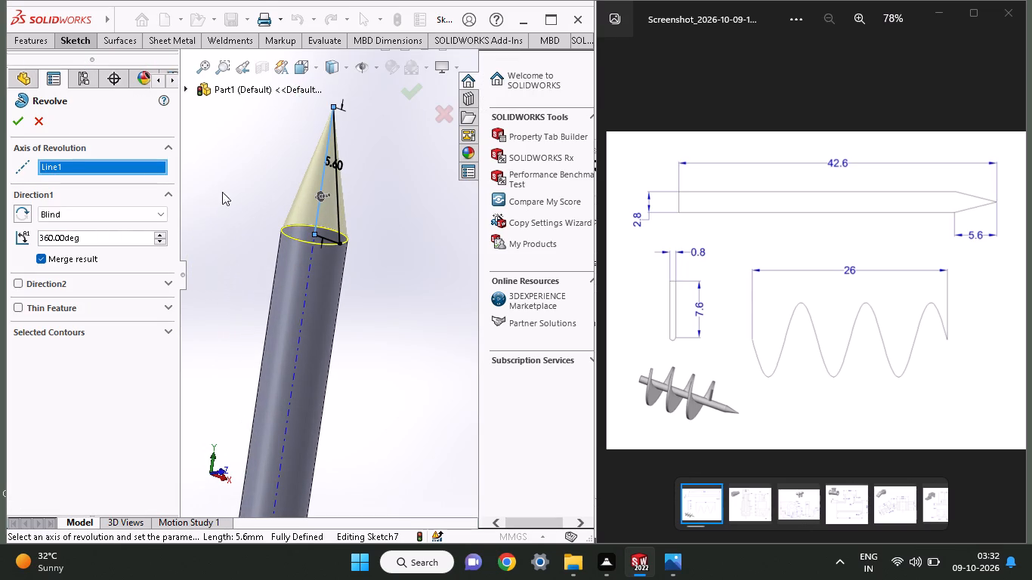
click(15, 121)
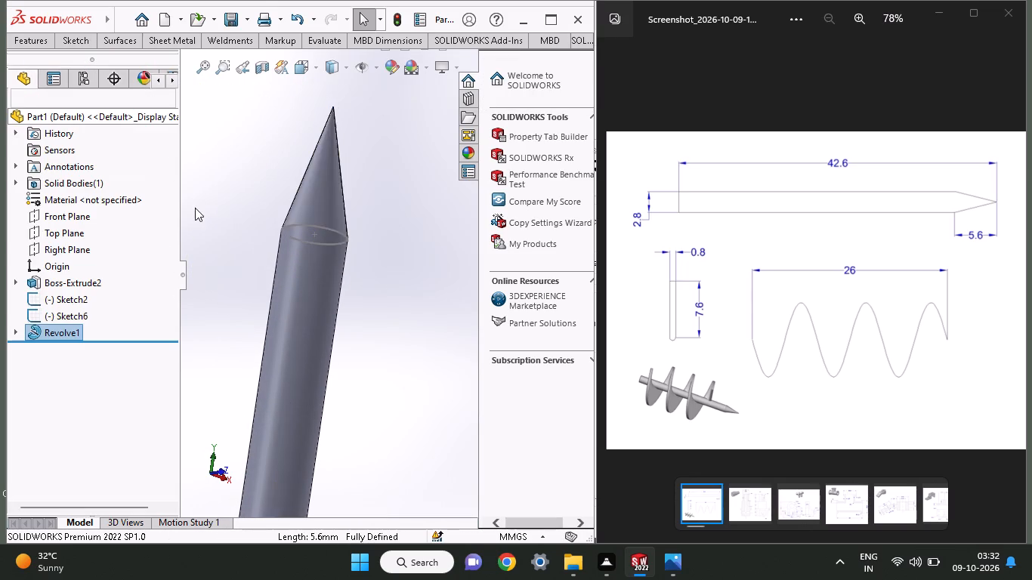
Inspect the pointed shaft from several angles against the reference drawing.
scroll(447, 347, up, 7)
scroll(320, 440, up, 3)
scroll(320, 440, down, 3)
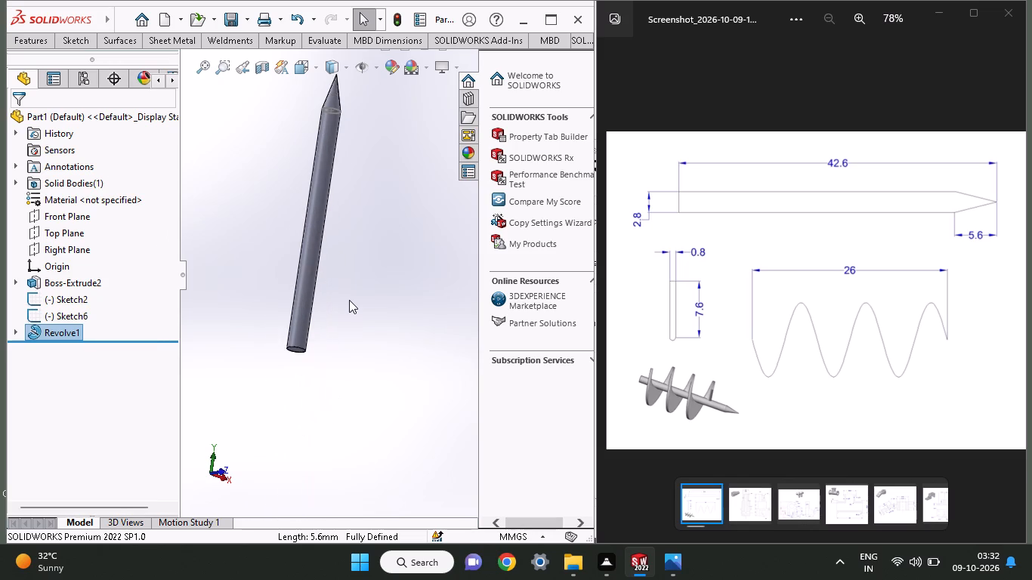
scroll(349, 300, down, 2)
scroll(349, 300, up, 5)
scroll(332, 236, down, 5)
middle_drag(329, 230, 372, 221)
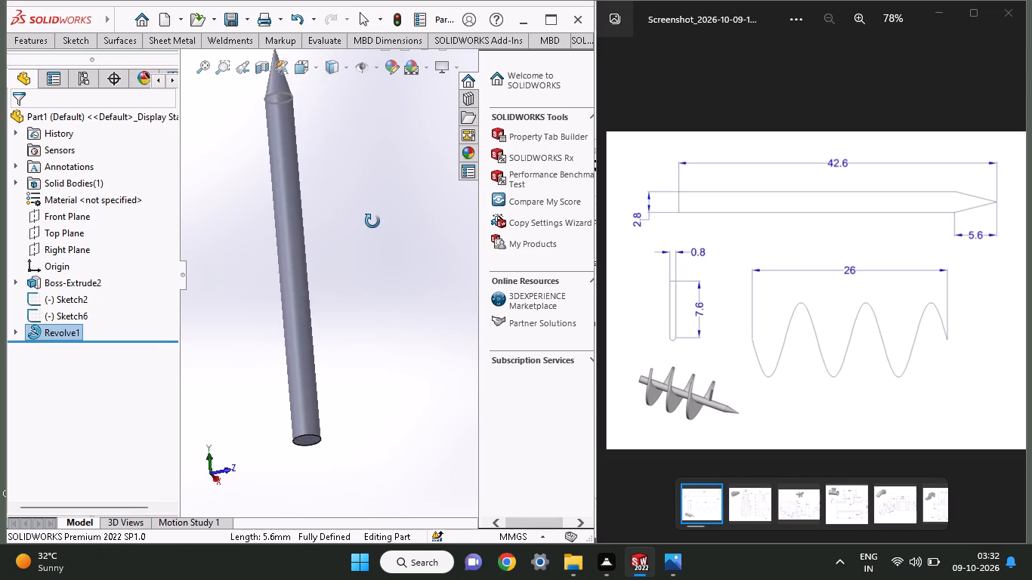
middle_drag(372, 221, 419, 385)
scroll(419, 385, up, 4)
scroll(360, 353, down, 2)
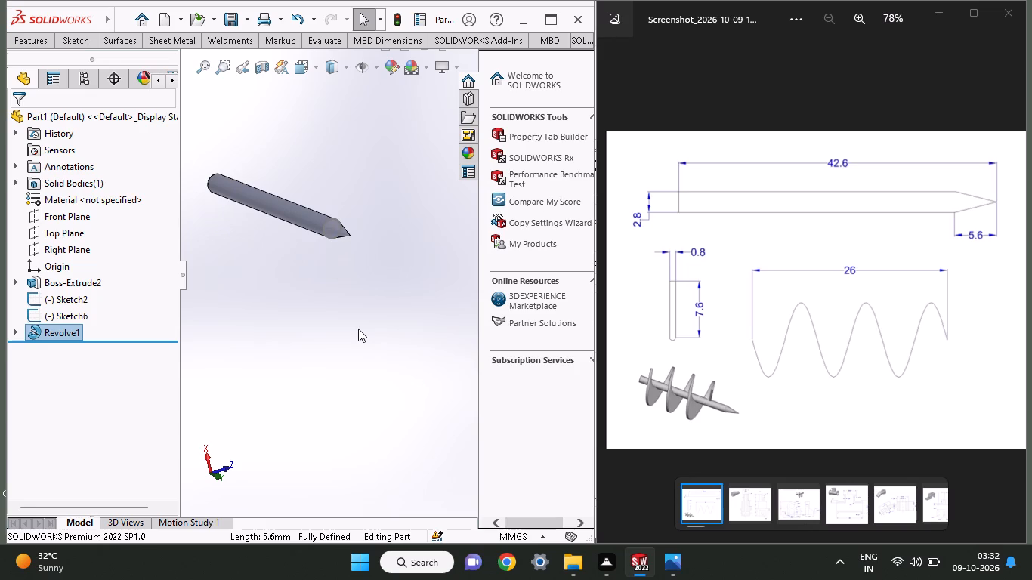
middle_drag(358, 329, 396, 312)
scroll(396, 312, up, 3)
scroll(309, 296, down, 1)
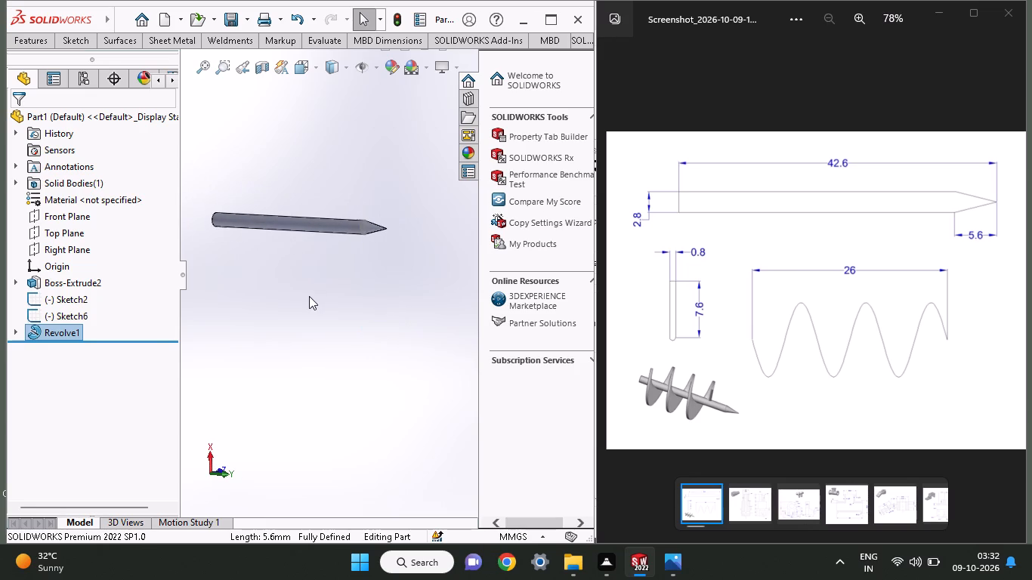
scroll(309, 296, down, 1)
scroll(309, 296, up, 2)
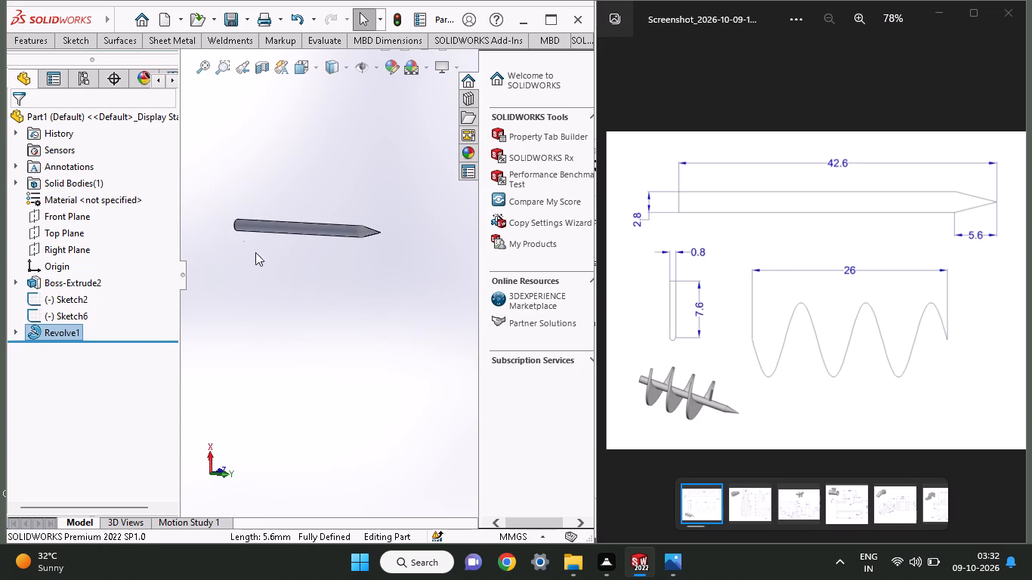
scroll(243, 241, up, 1)
scroll(243, 233, down, 3)
scroll(382, 274, up, 3)
scroll(382, 274, down, 4)
scroll(283, 241, up, 2)
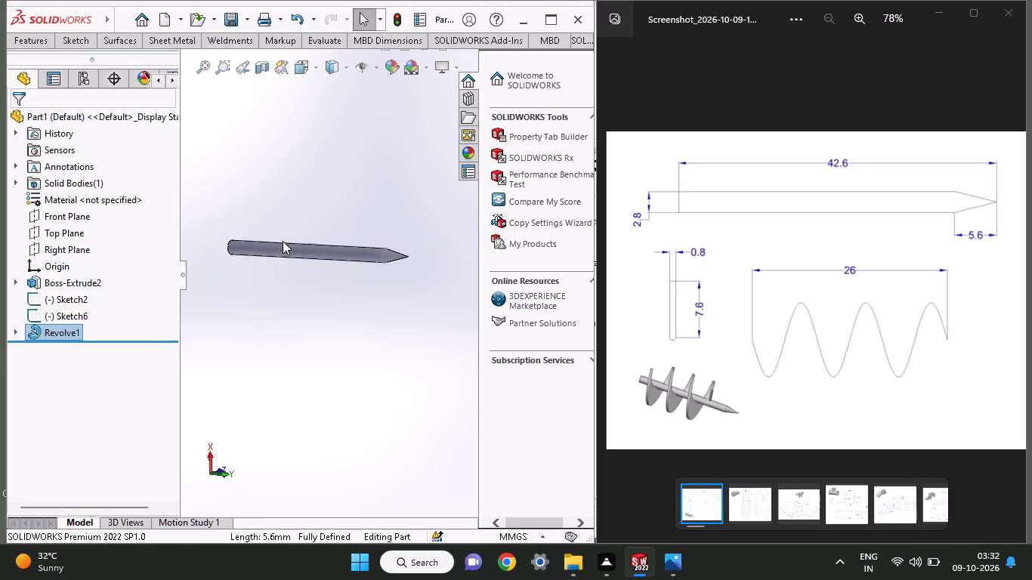
scroll(283, 241, down, 3)
Sketch a circle of about 3.7 mm diameter on the shaft's flat end face, centred on the origin.
middle_drag(197, 277, 261, 293)
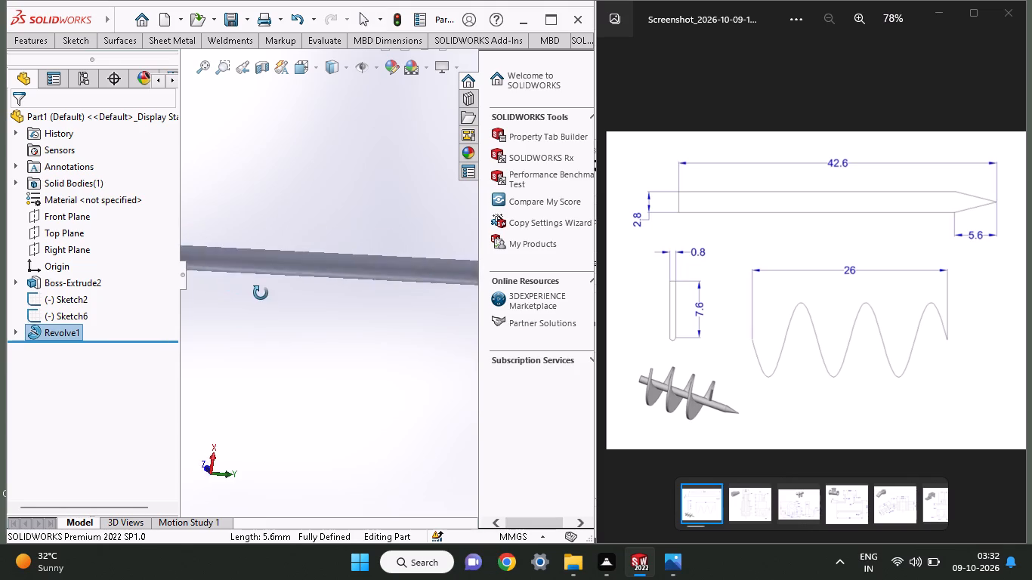
middle_drag(261, 293, 329, 310)
click(294, 293)
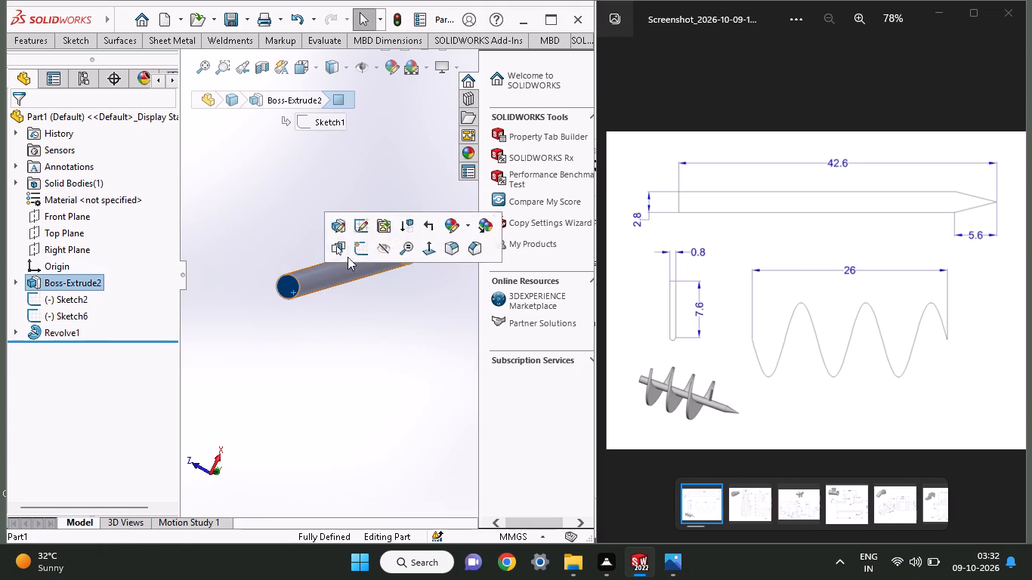
click(357, 250)
scroll(337, 350, up, 4)
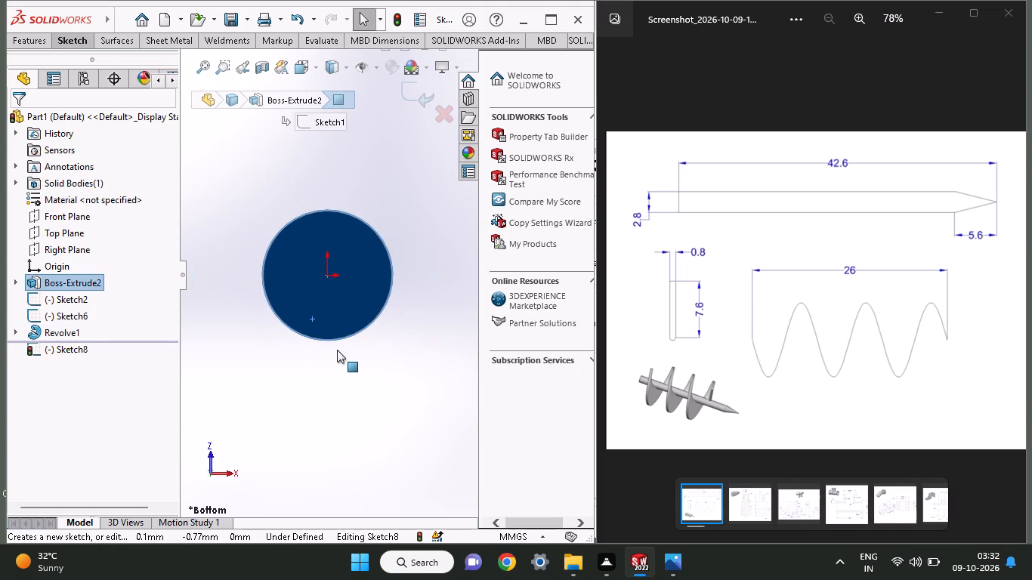
click(70, 45)
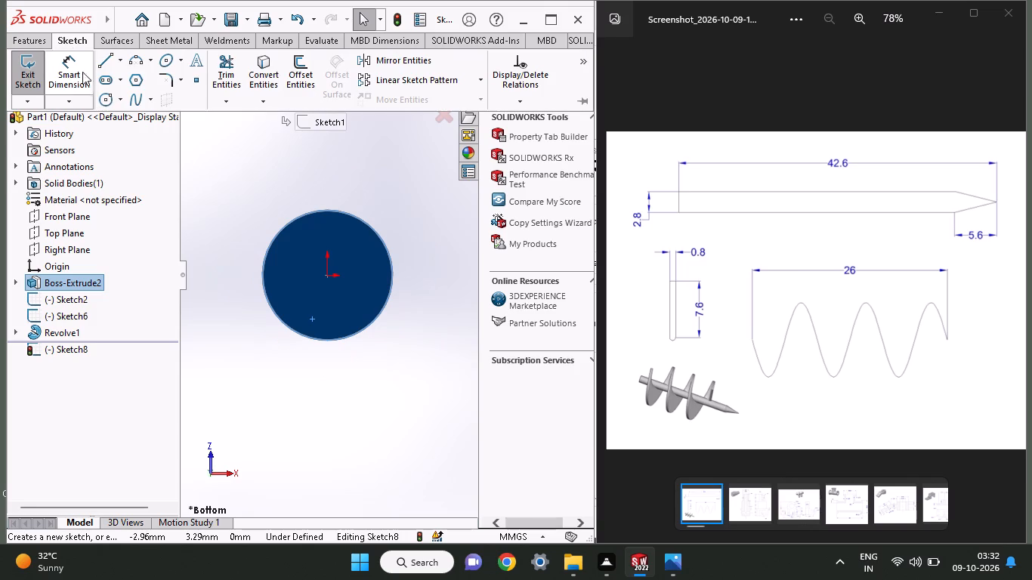
click(112, 102)
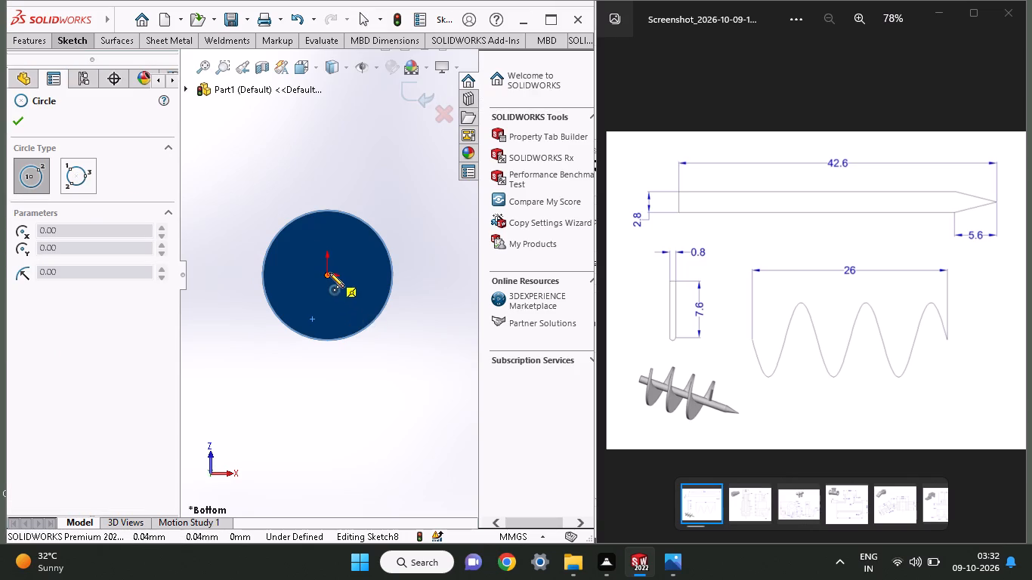
click(329, 273)
click(387, 338)
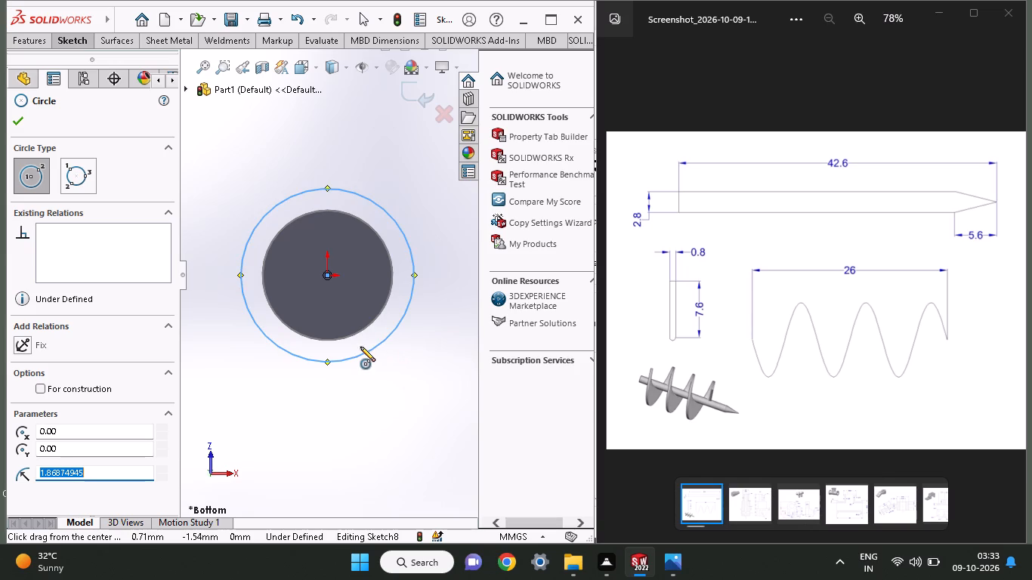
Dimension the circle around the shaft's flat end to a diameter of 7.6 mm.
click(73, 35)
click(62, 53)
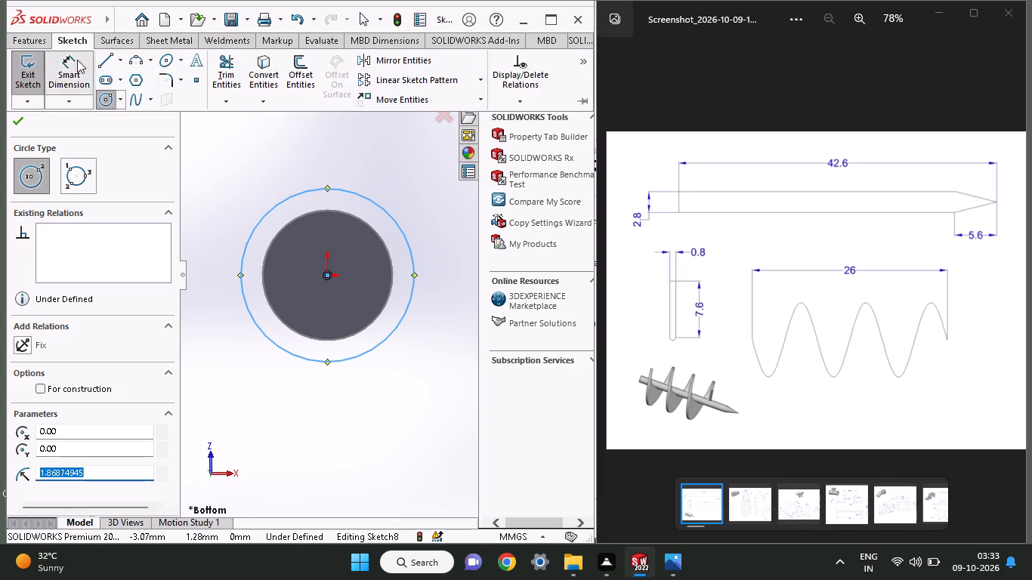
click(314, 359)
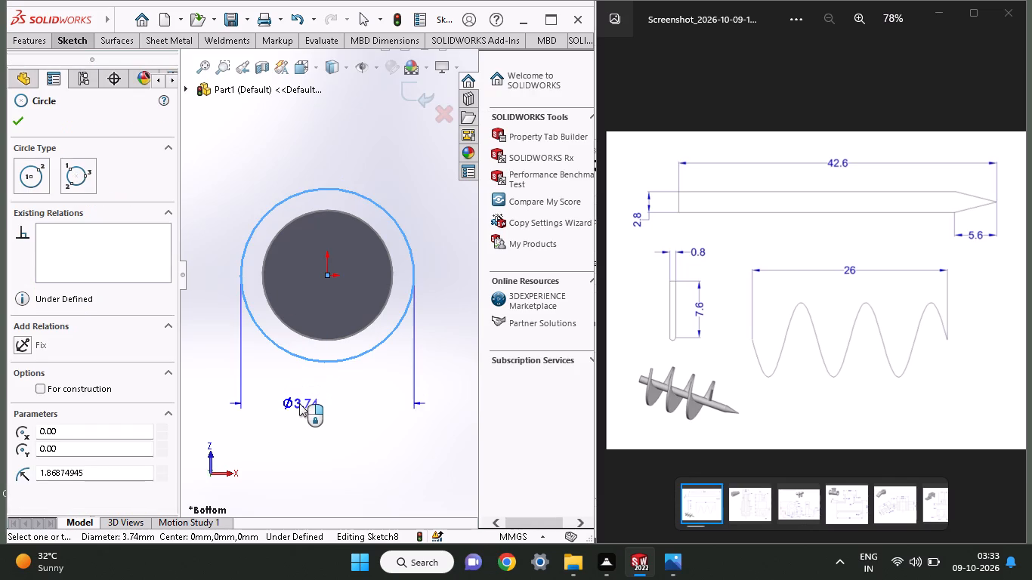
click(299, 403)
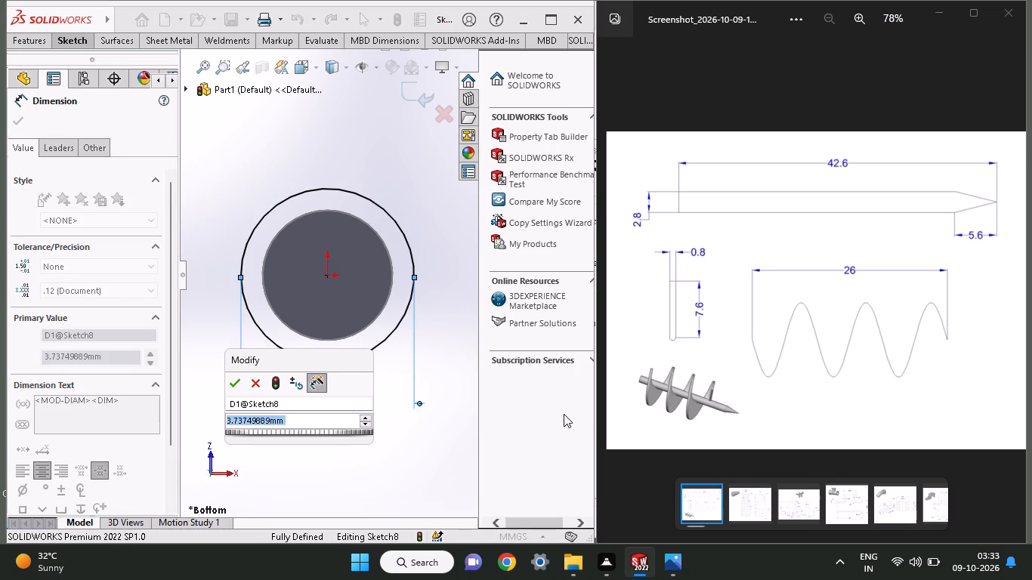
text(7.)
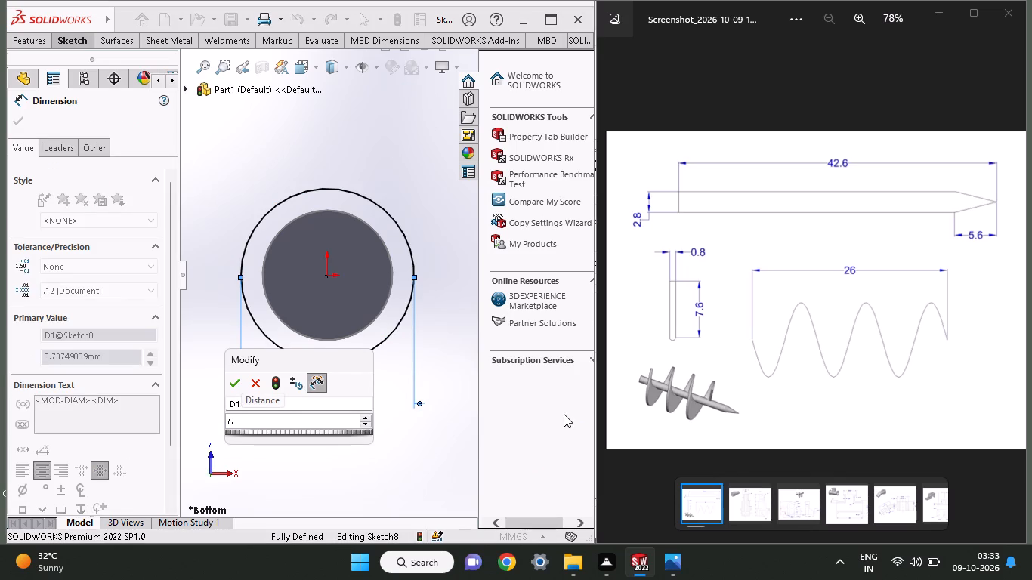
key(8)
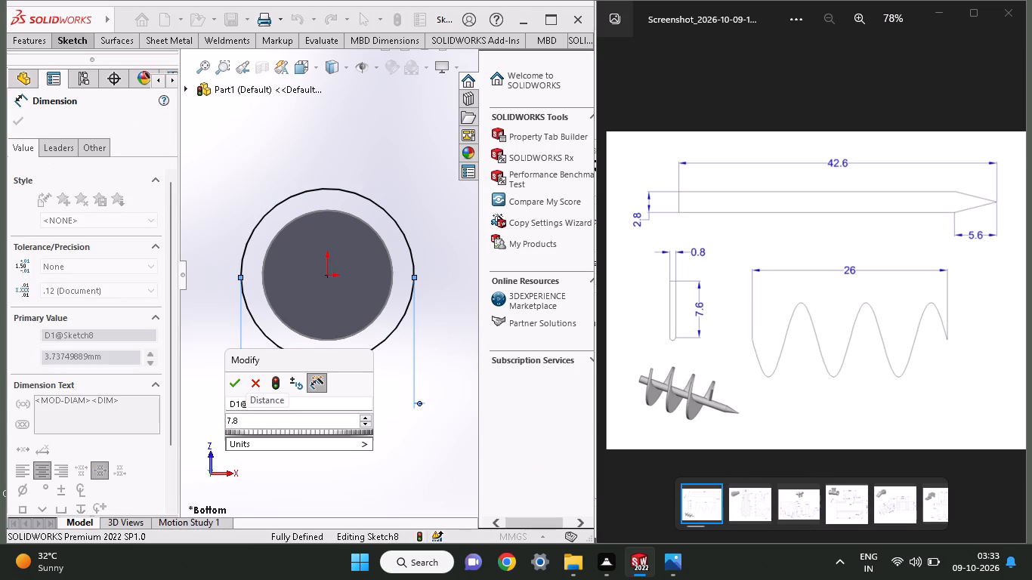
key(BackSpace)
key(6)
key(Return)
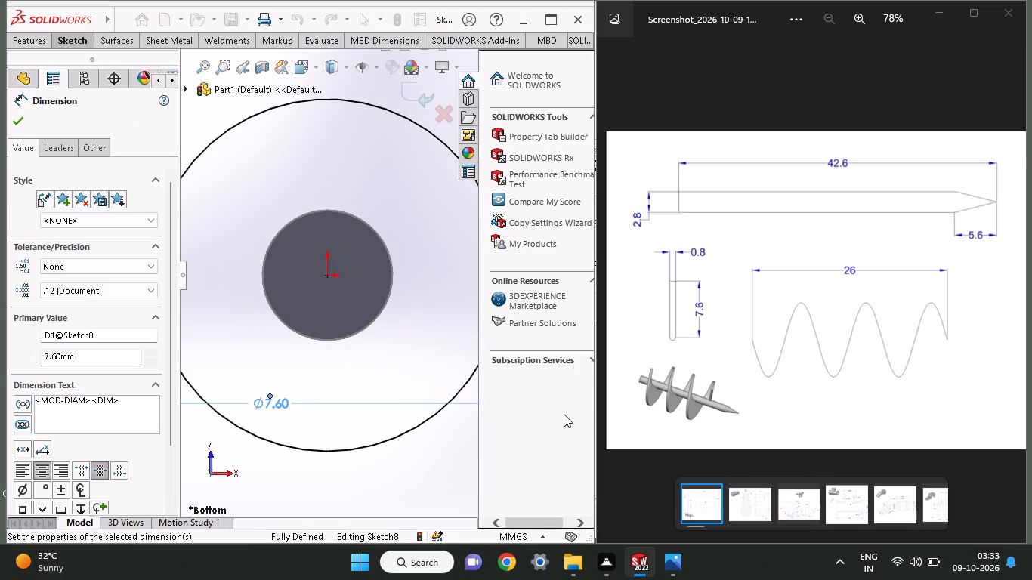
Exit the finished circle sketch on the shaft's end face.
scroll(363, 361, down, 3)
scroll(363, 361, up, 6)
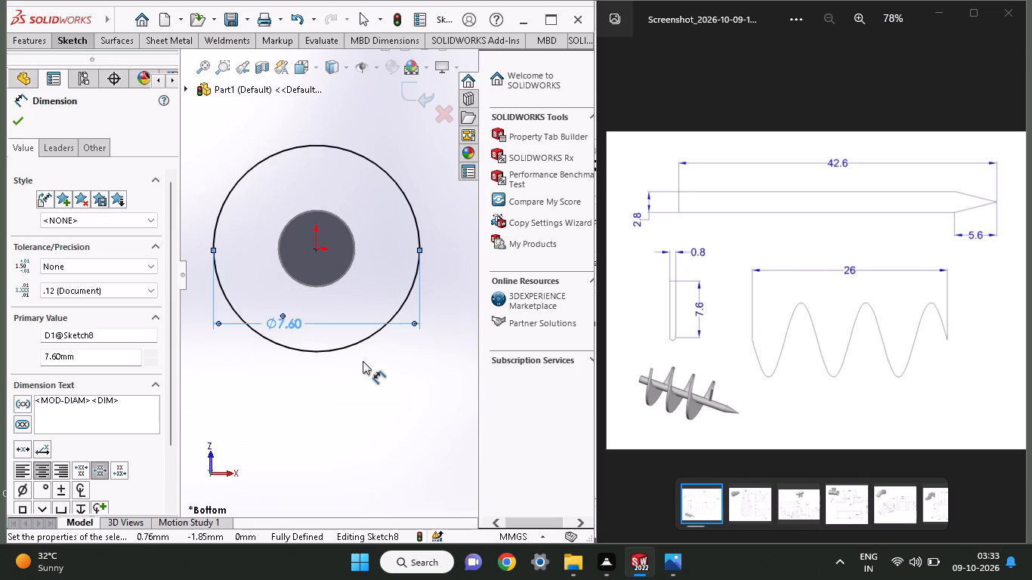
middle_drag(357, 348, 307, 358)
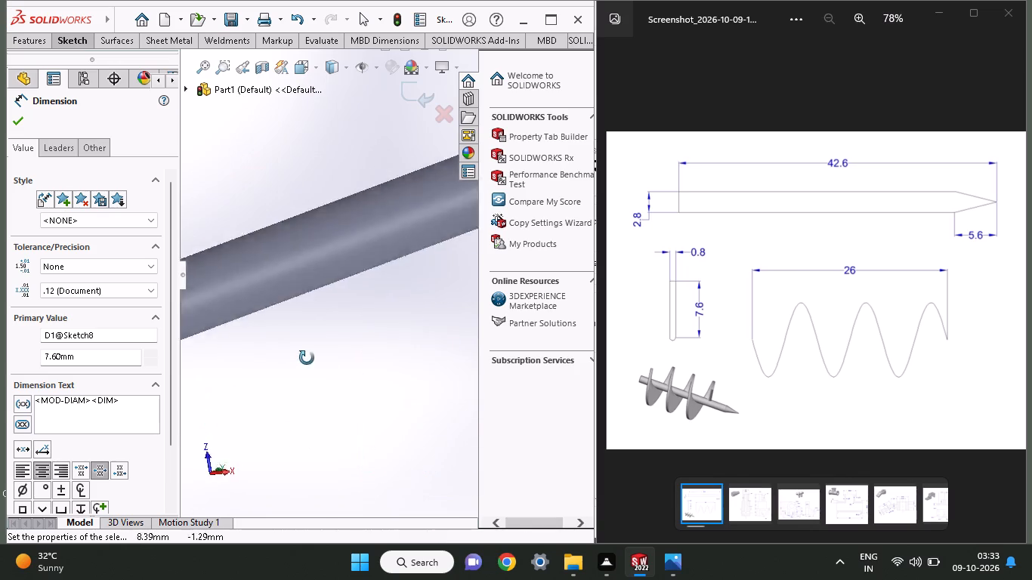
middle_drag(307, 358, 270, 354)
scroll(270, 354, up, 9)
scroll(273, 294, down, 3)
scroll(273, 294, up, 1)
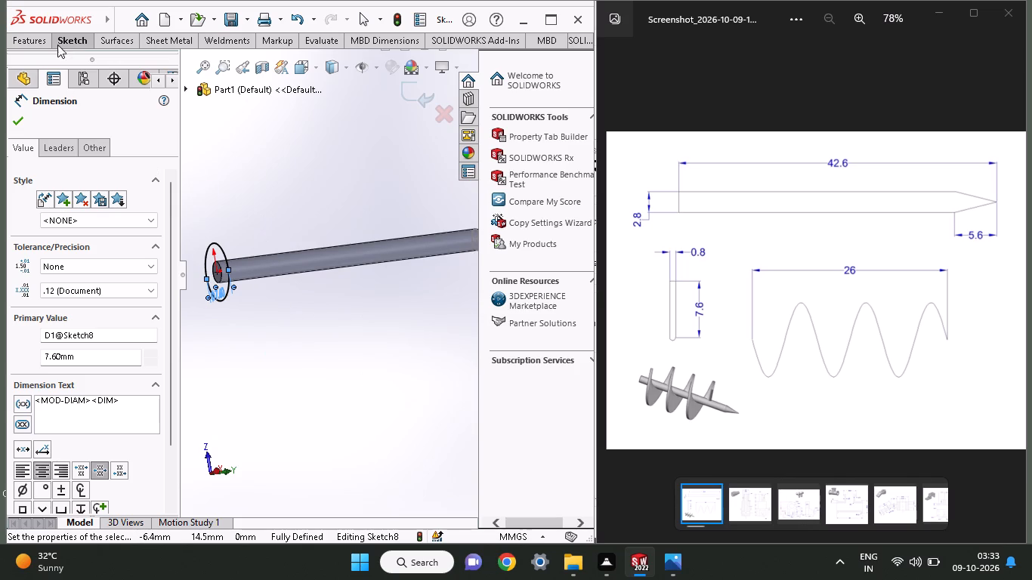
click(36, 39)
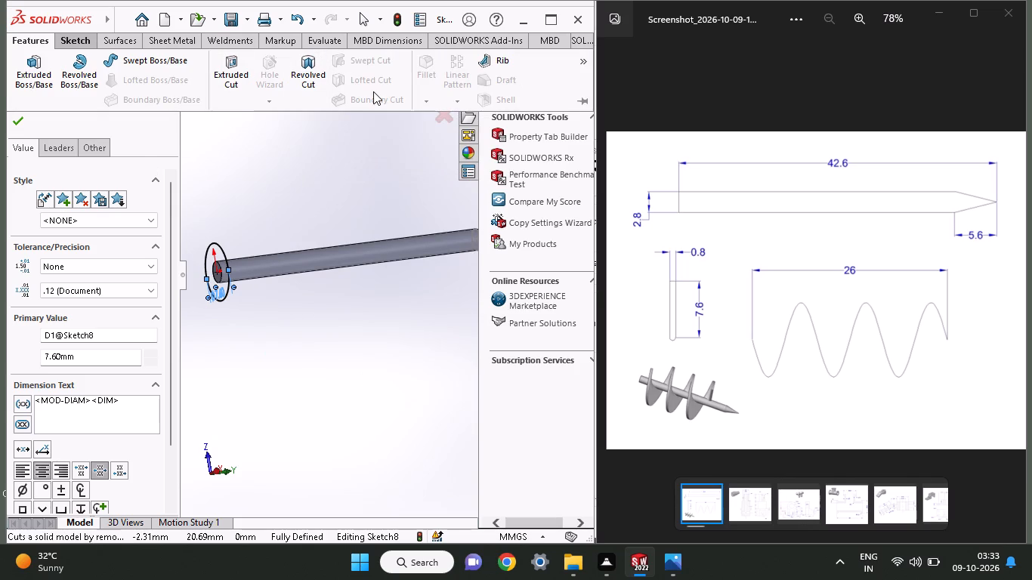
click(81, 38)
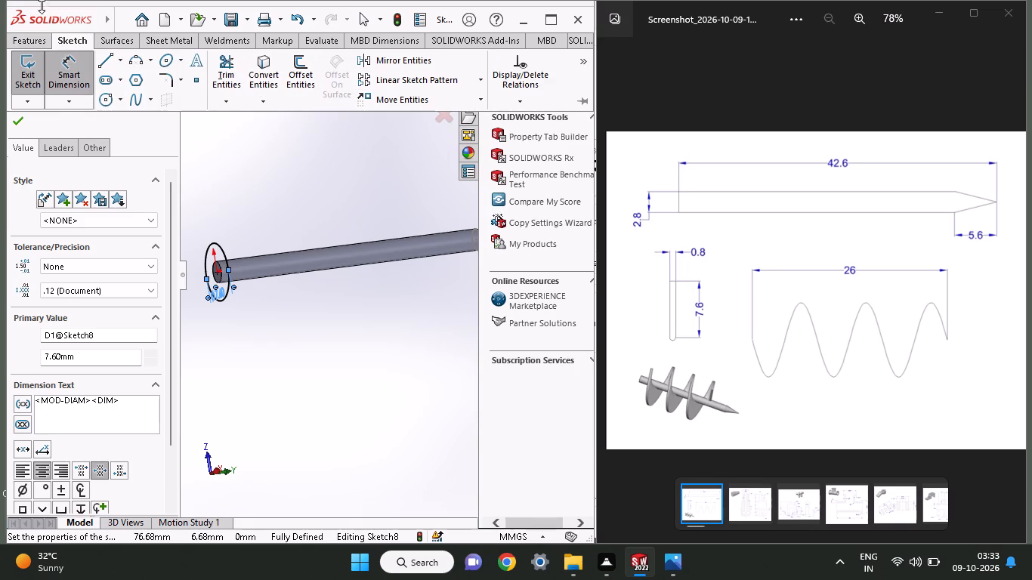
click(24, 40)
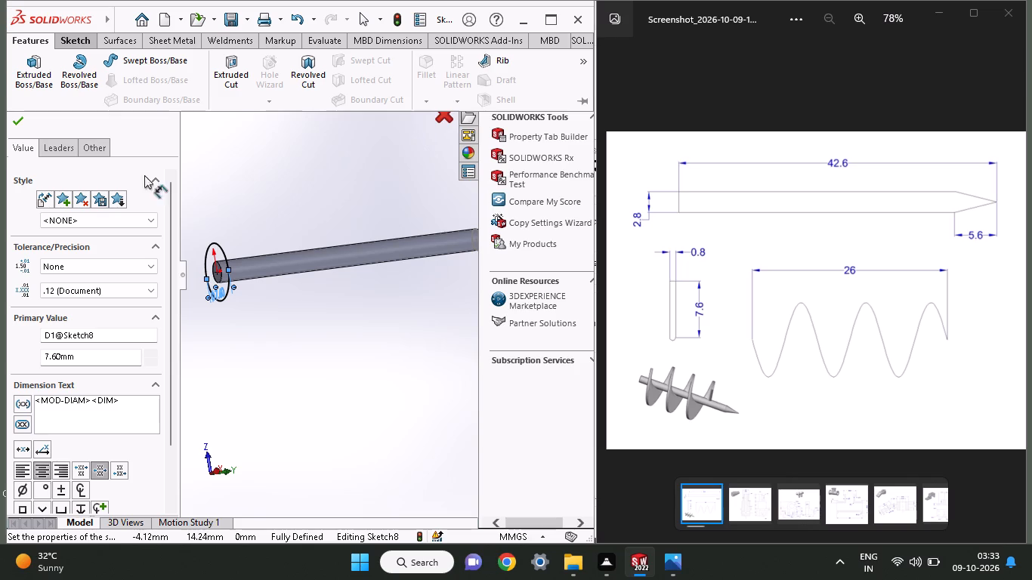
right_click(267, 357)
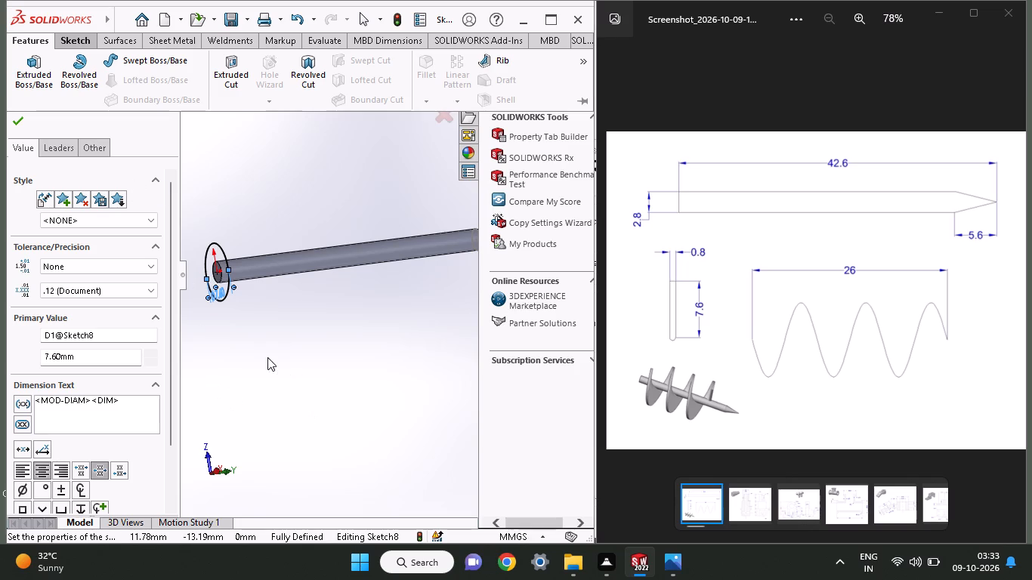
click(446, 339)
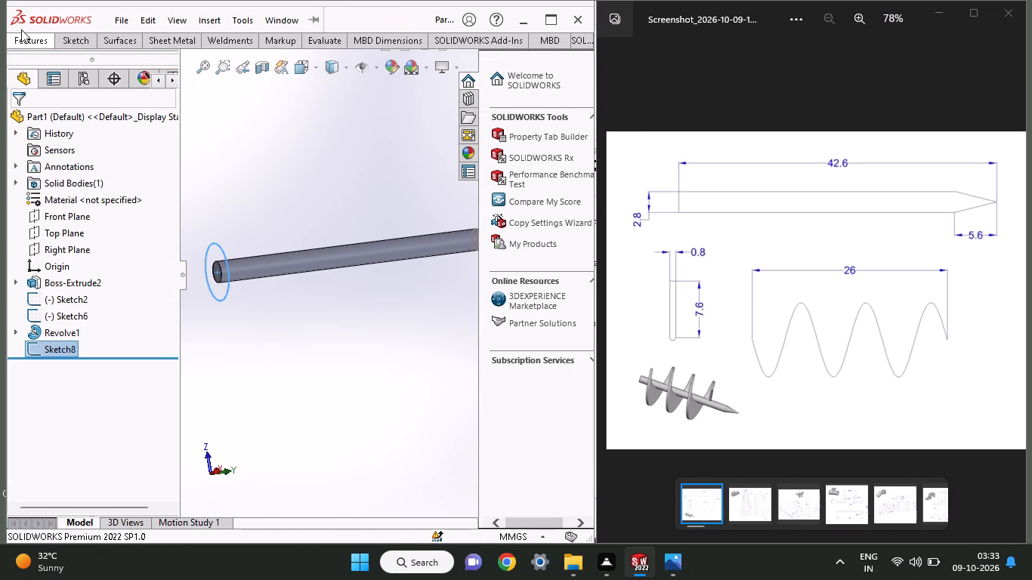
Start a Helix/Spiral curve from the 7.6 mm circle and reverse its direction so it runs along the shaft toward the tip.
click(21, 29)
click(193, 128)
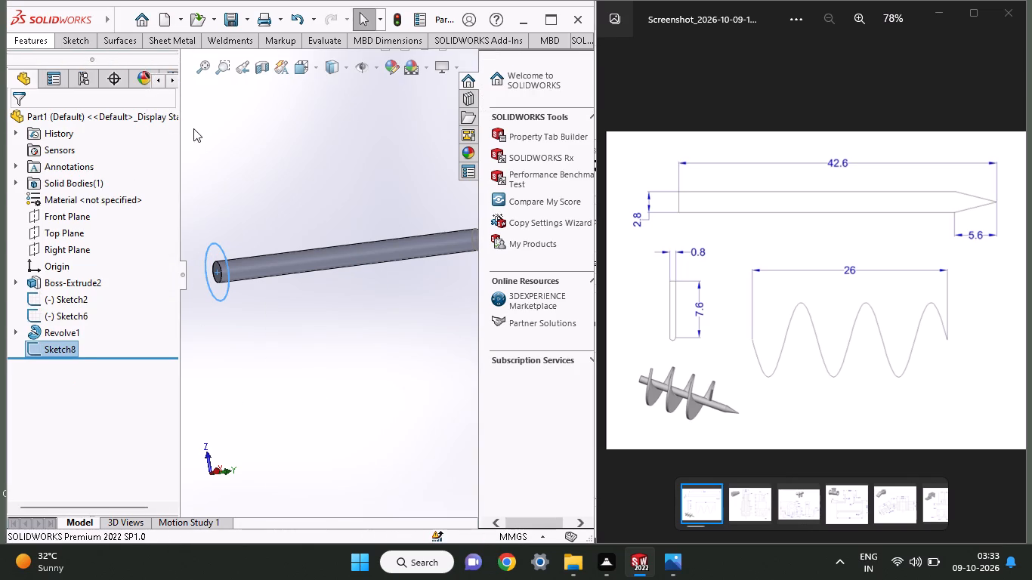
click(27, 40)
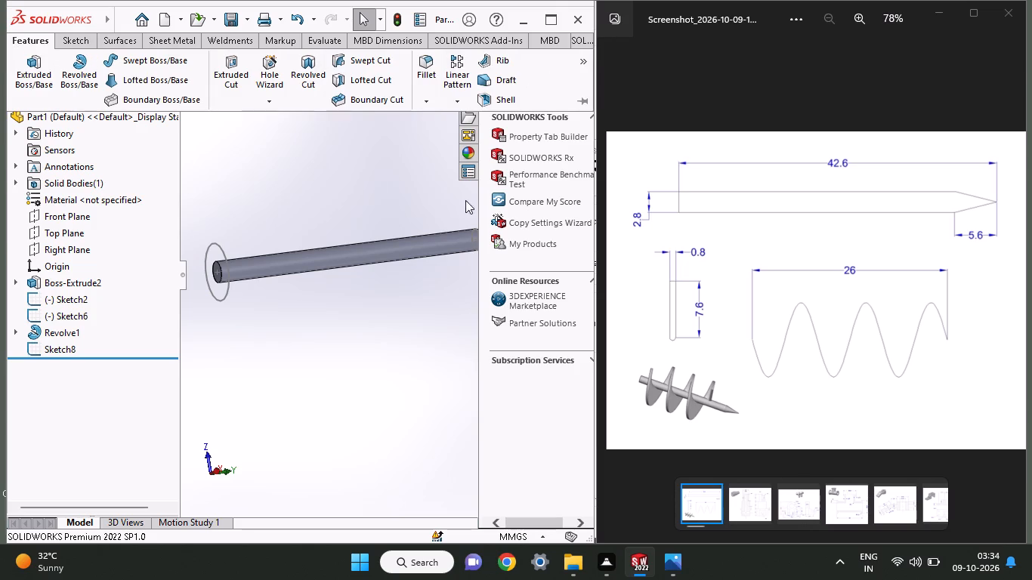
click(587, 76)
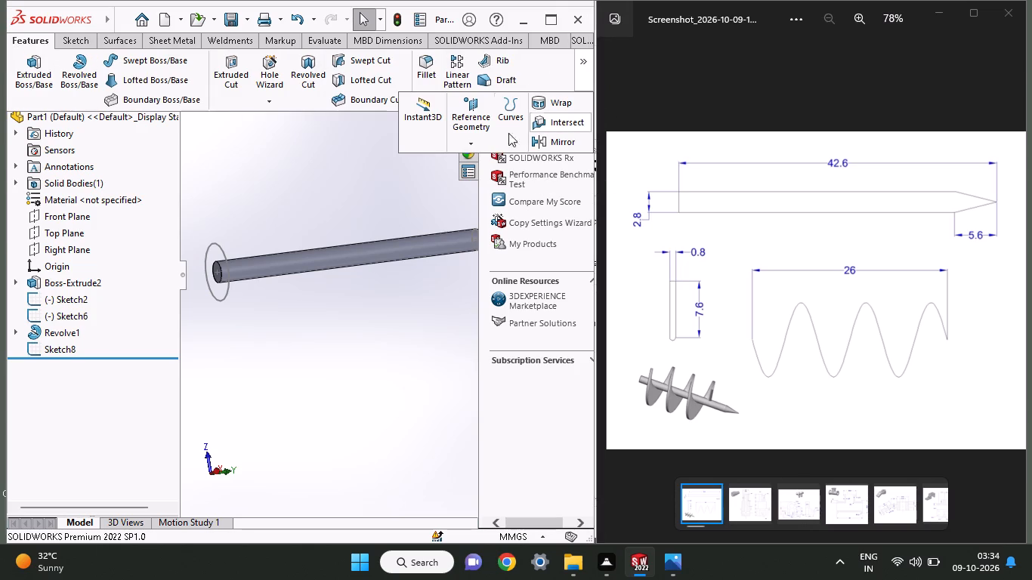
click(518, 150)
click(513, 145)
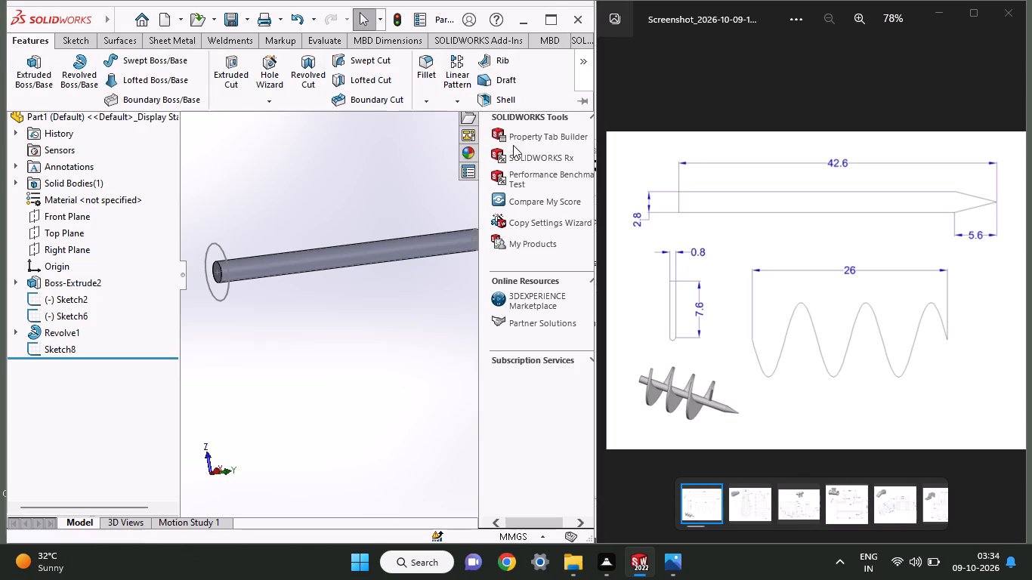
click(27, 41)
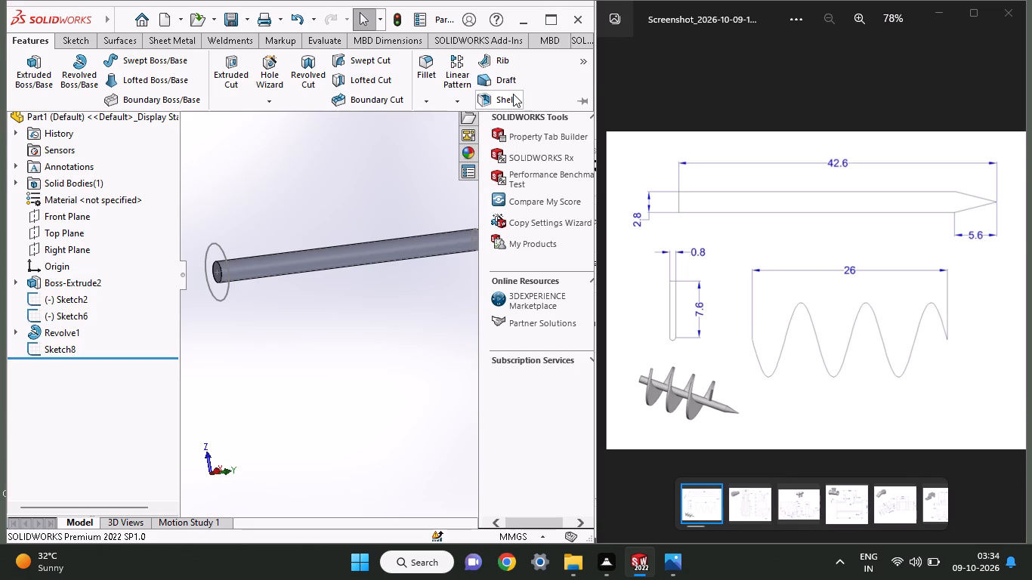
click(590, 77)
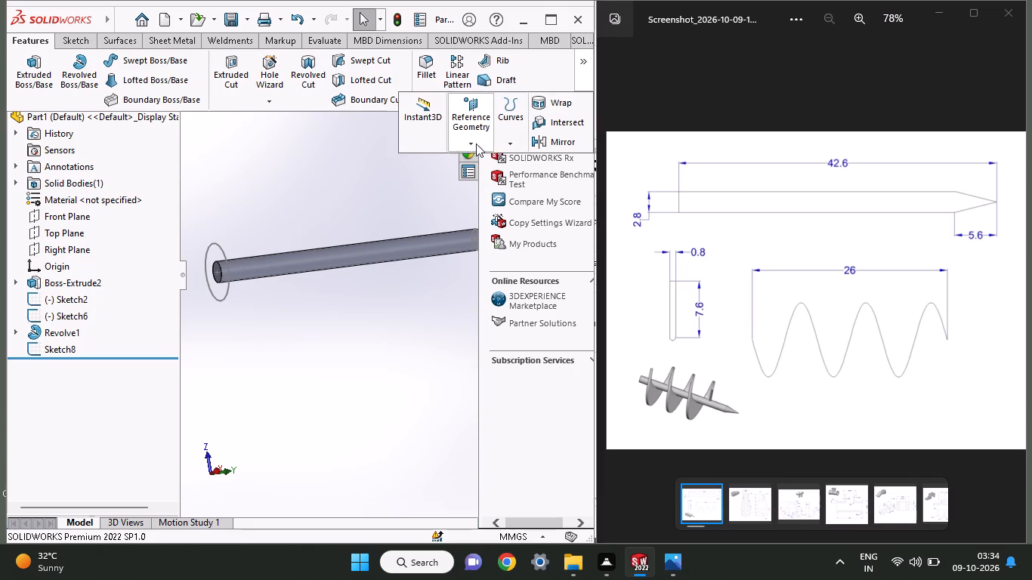
click(509, 140)
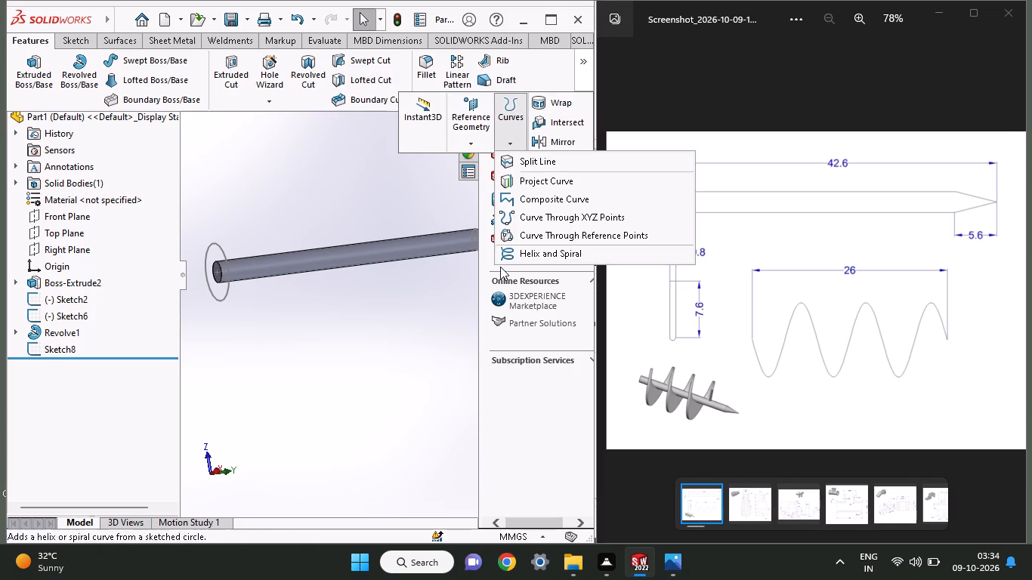
click(511, 251)
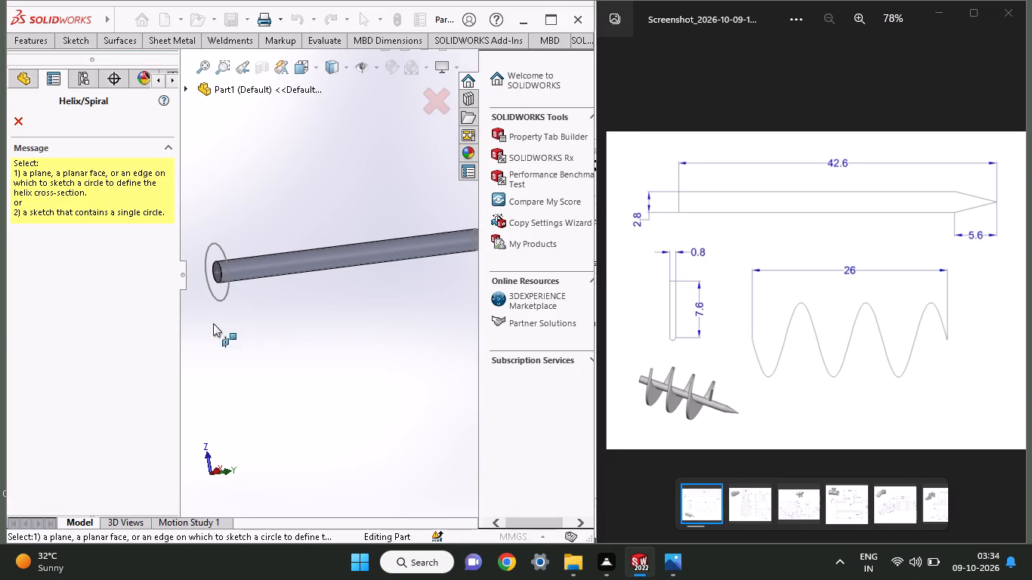
click(227, 295)
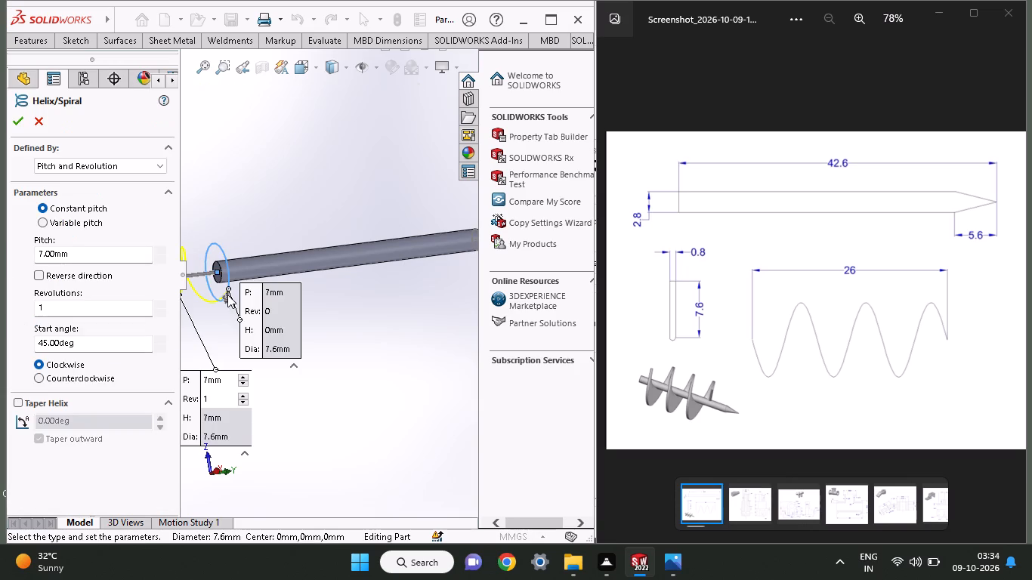
scroll(233, 324, up, 4)
drag(226, 282, 388, 276)
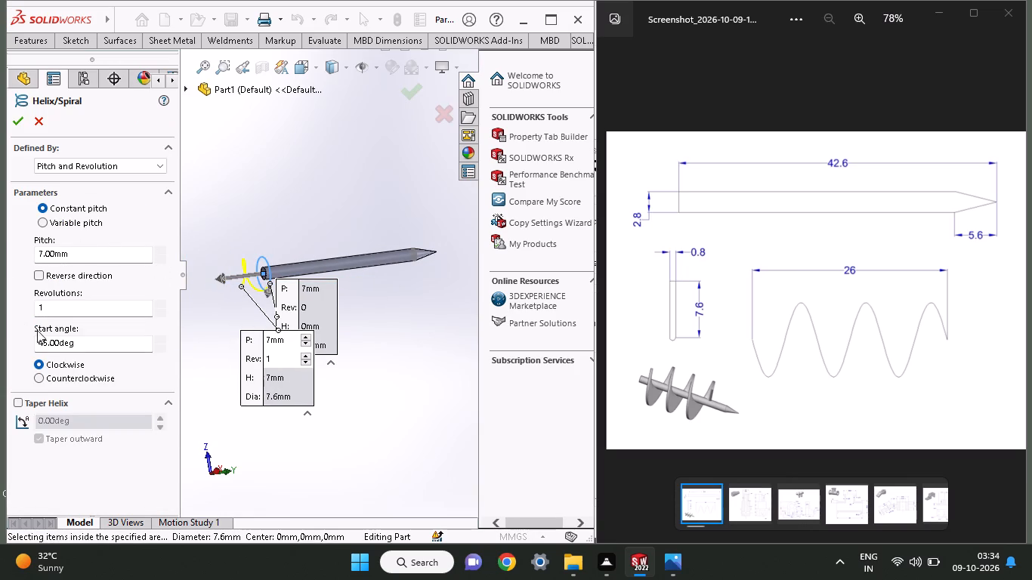
click(220, 276)
double_click(220, 276)
drag(220, 276, 326, 292)
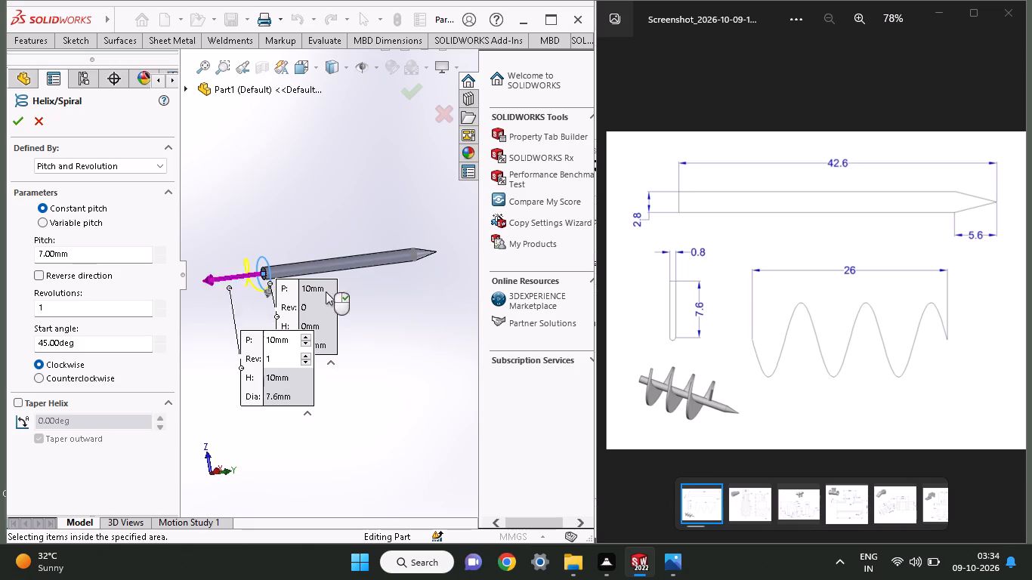
drag(326, 292, 421, 275)
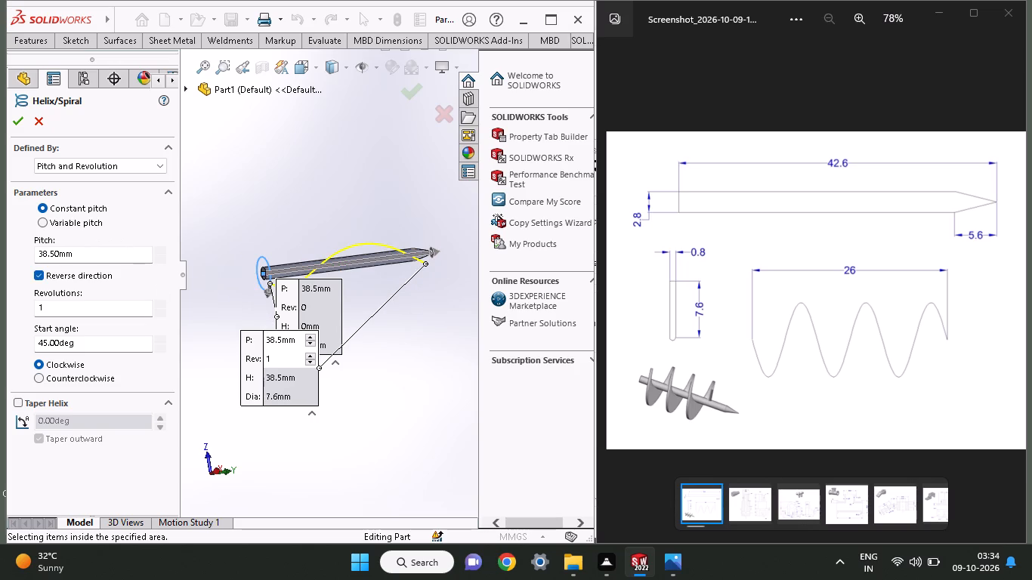
Set the helix to a constant pitch of 26 mm with 3 revolutions.
drag(85, 260, 0, 240)
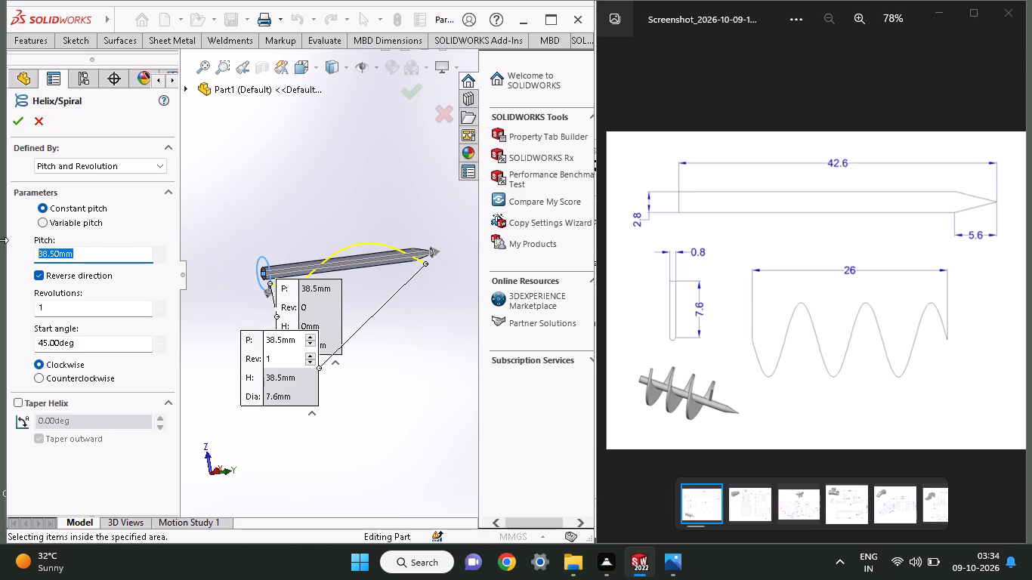
text(26)
key(Return)
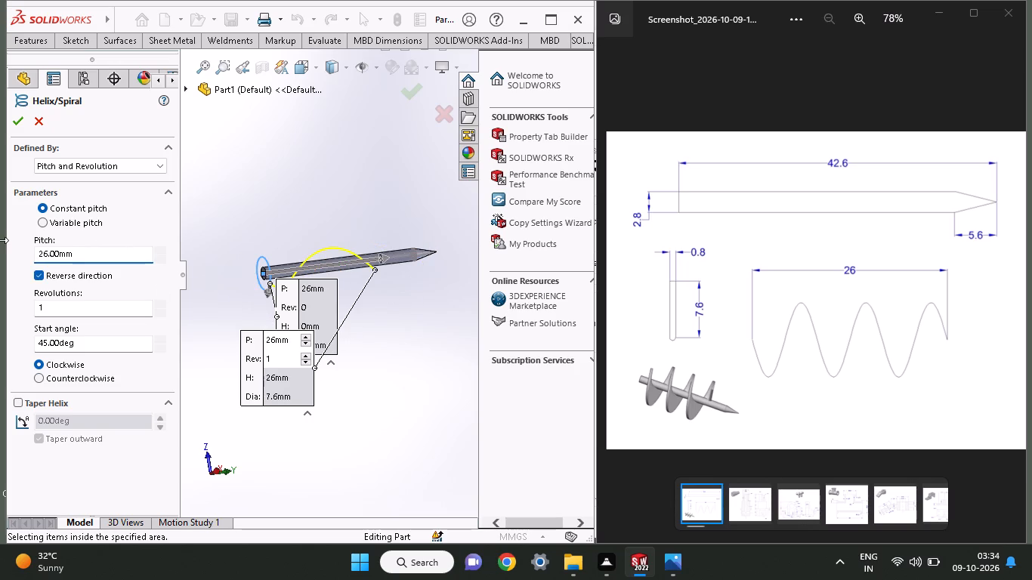
drag(57, 311, 0, 318)
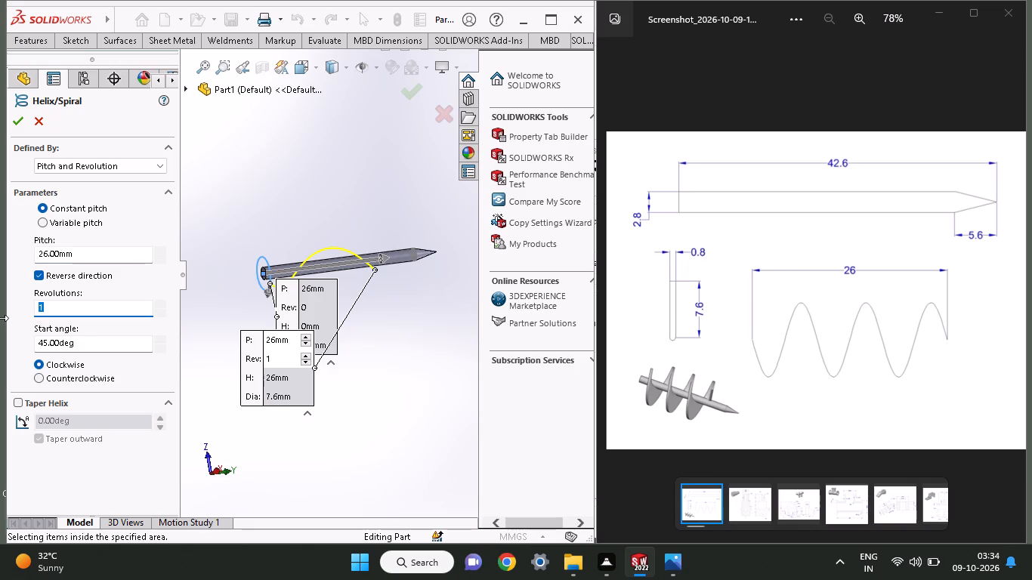
key(3)
key(Return)
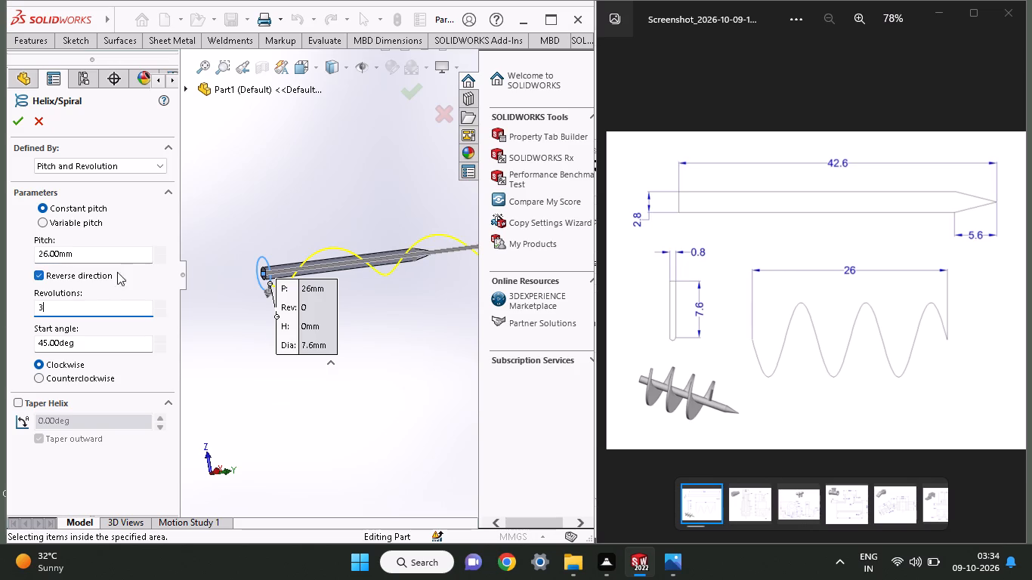
scroll(211, 229, up, 4)
scroll(407, 242, up, 2)
scroll(407, 242, down, 2)
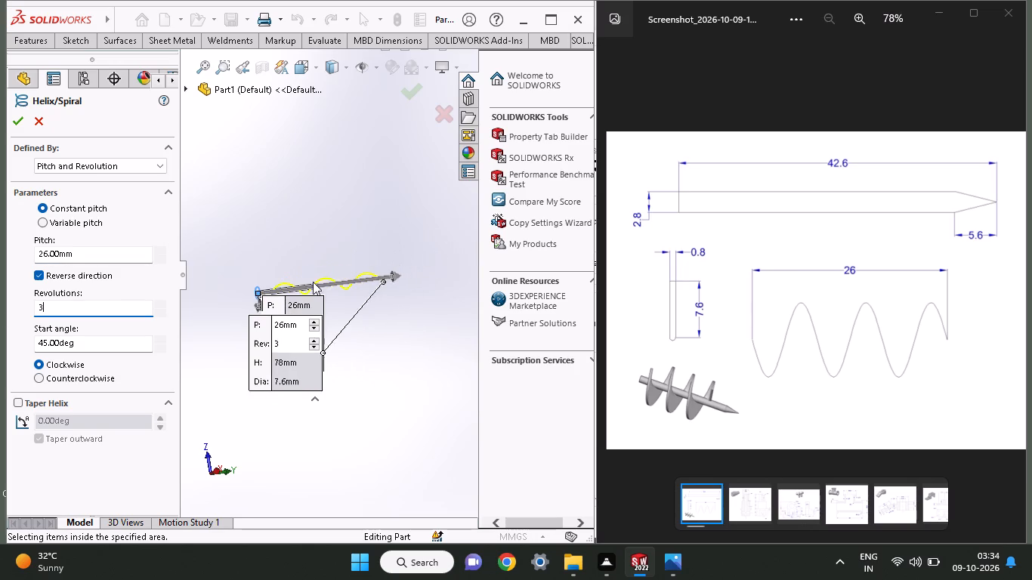
scroll(293, 289, down, 3)
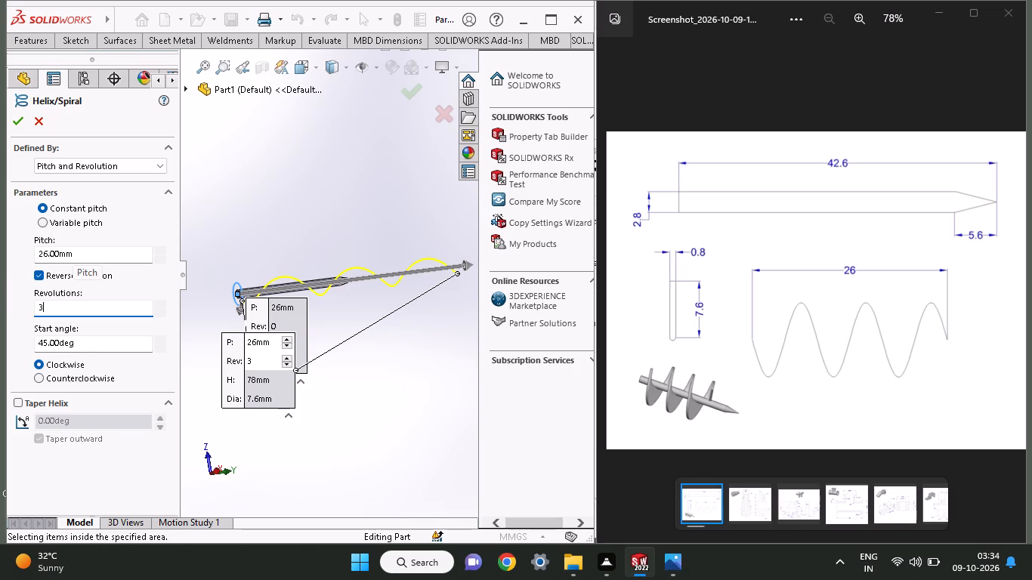
Set the helix pitch to 0.8 mm.
drag(73, 256, 0, 225)
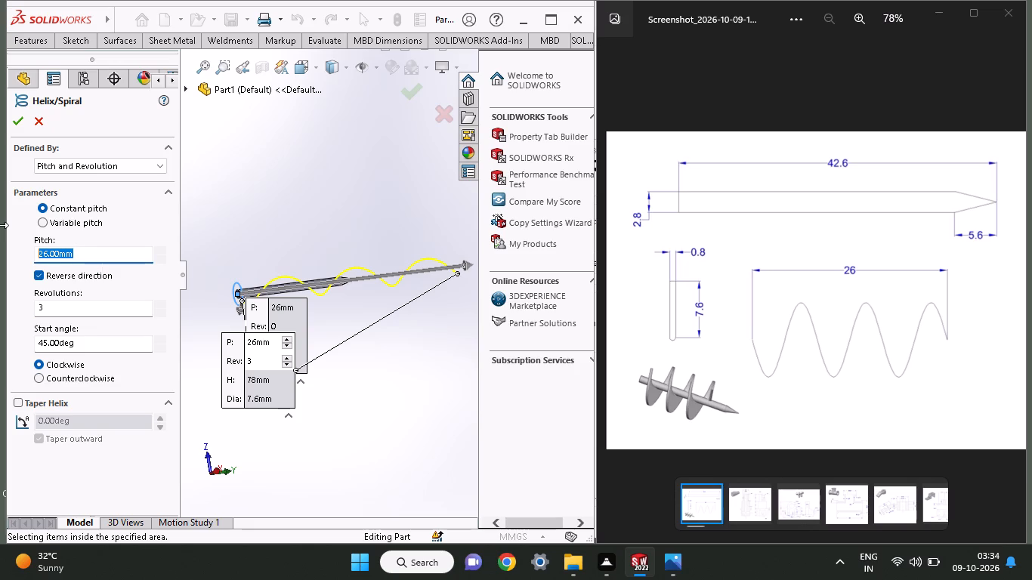
text(0.)
key(8)
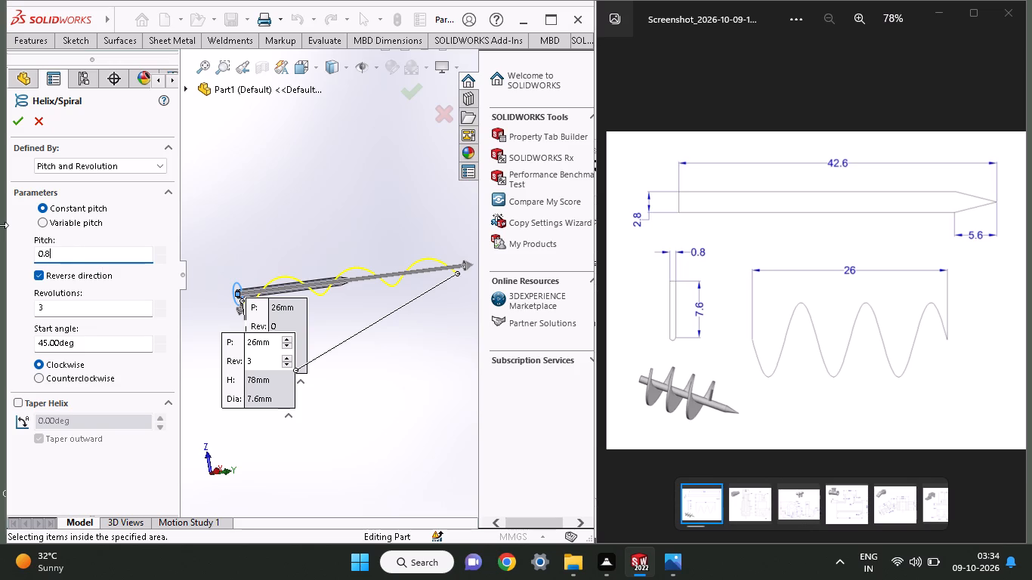
key(Return)
scroll(326, 444, down, 2)
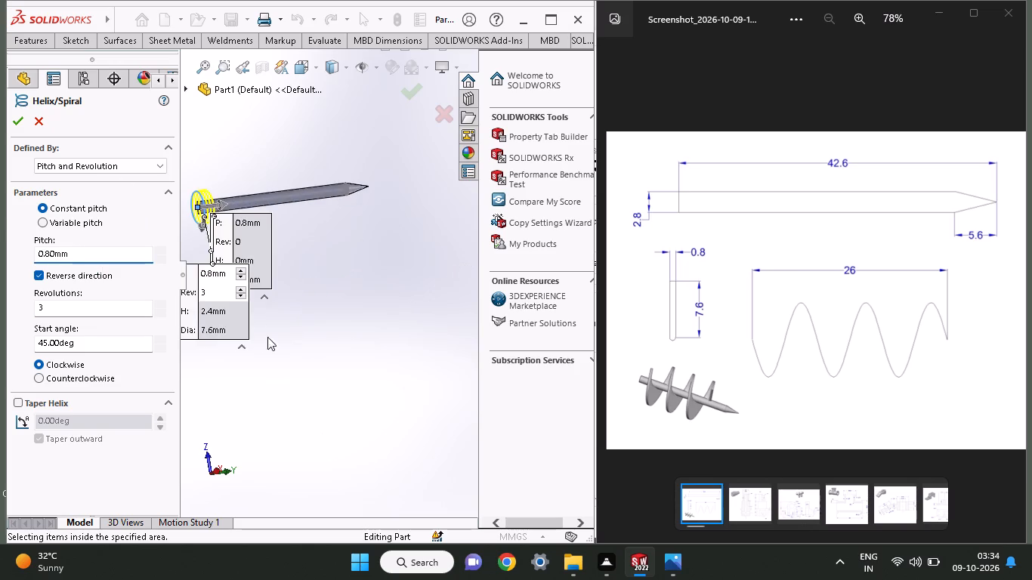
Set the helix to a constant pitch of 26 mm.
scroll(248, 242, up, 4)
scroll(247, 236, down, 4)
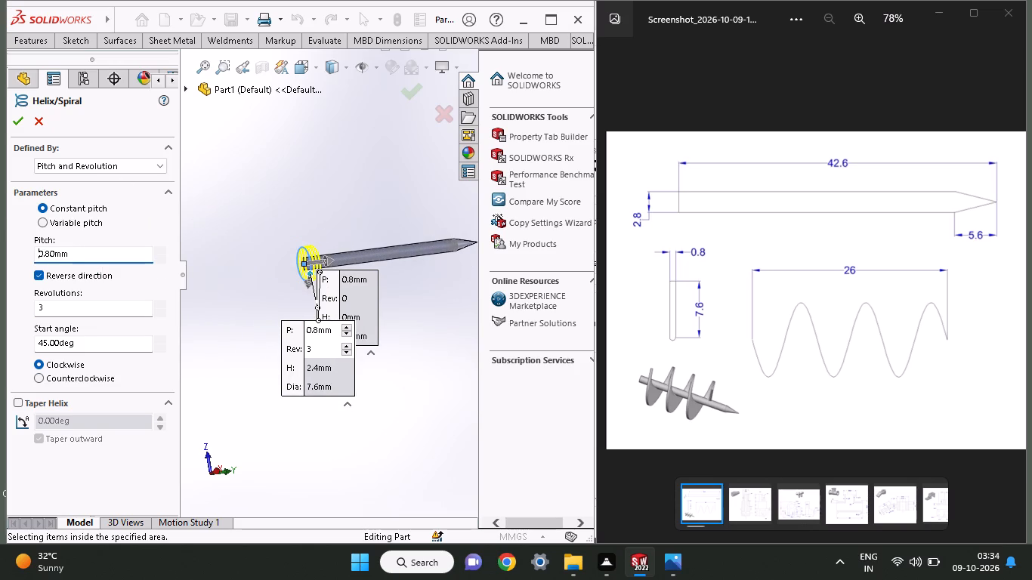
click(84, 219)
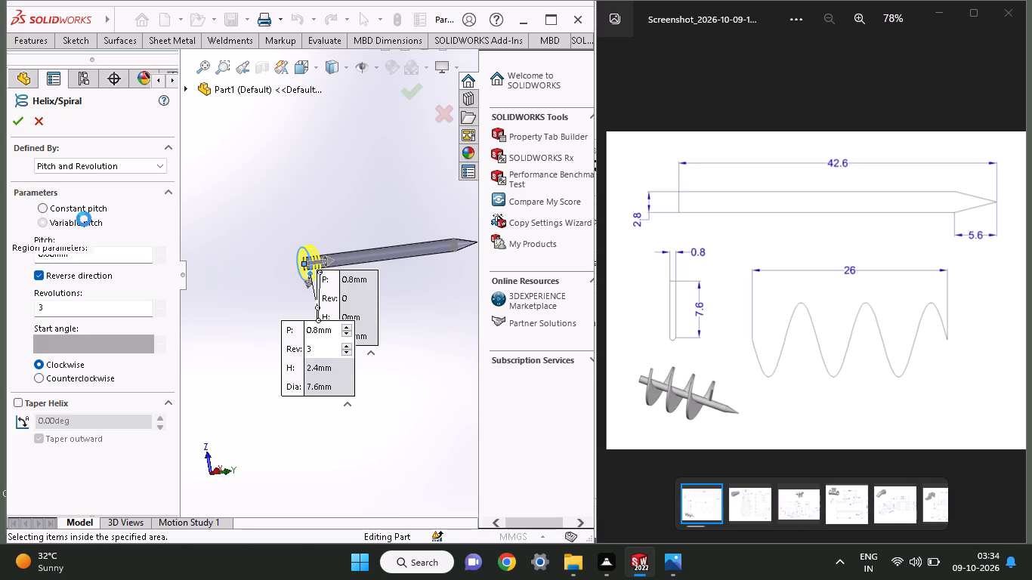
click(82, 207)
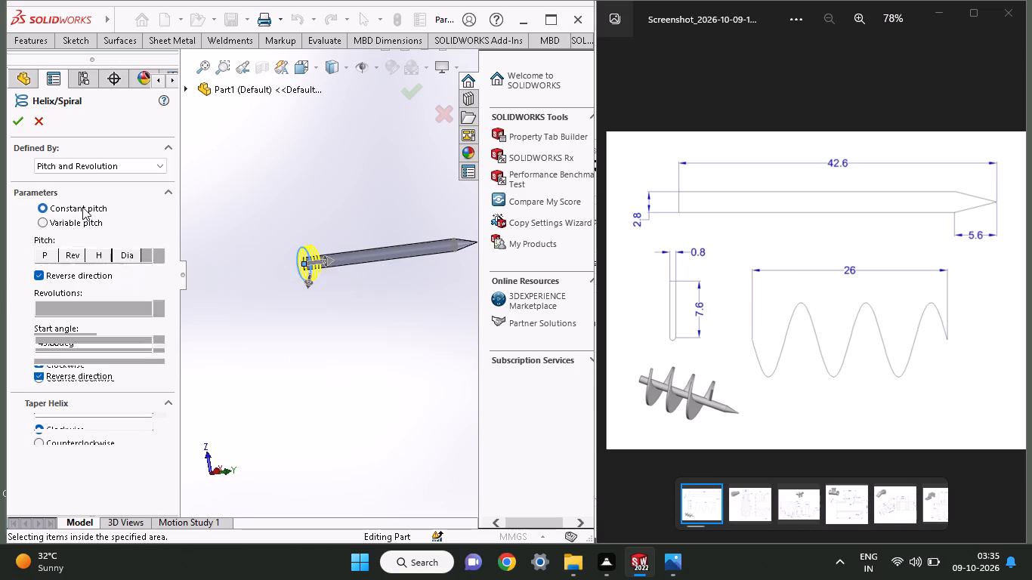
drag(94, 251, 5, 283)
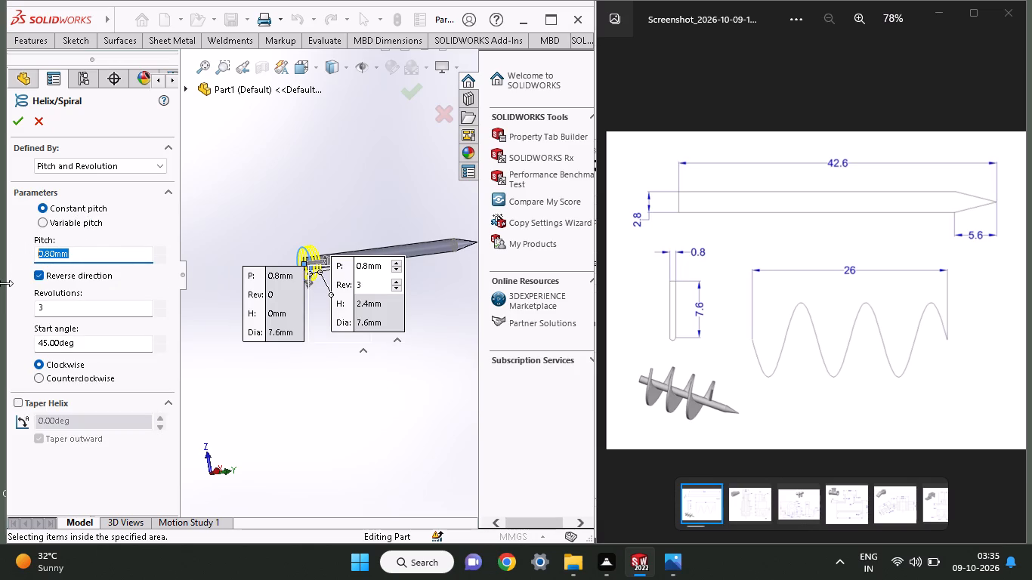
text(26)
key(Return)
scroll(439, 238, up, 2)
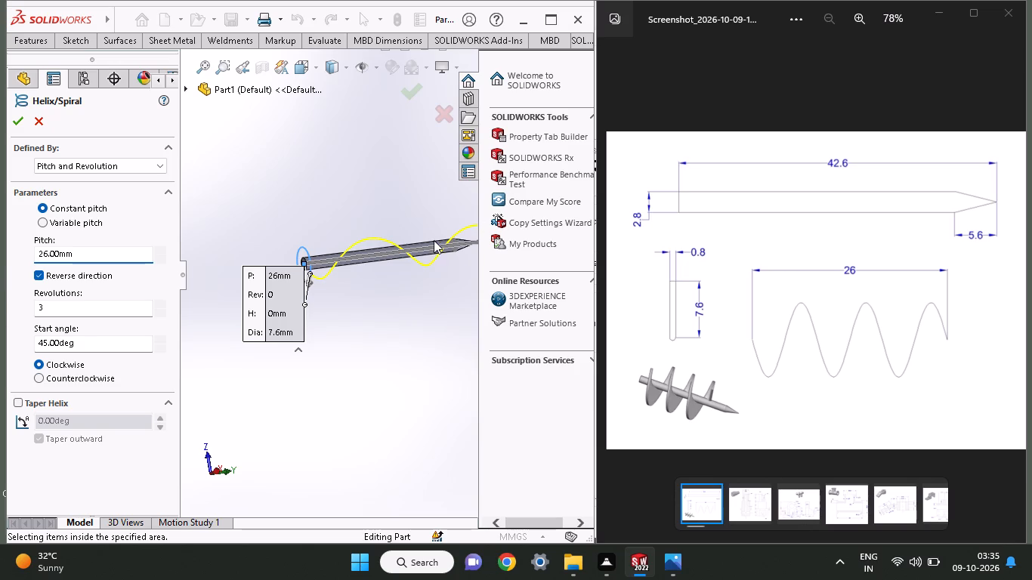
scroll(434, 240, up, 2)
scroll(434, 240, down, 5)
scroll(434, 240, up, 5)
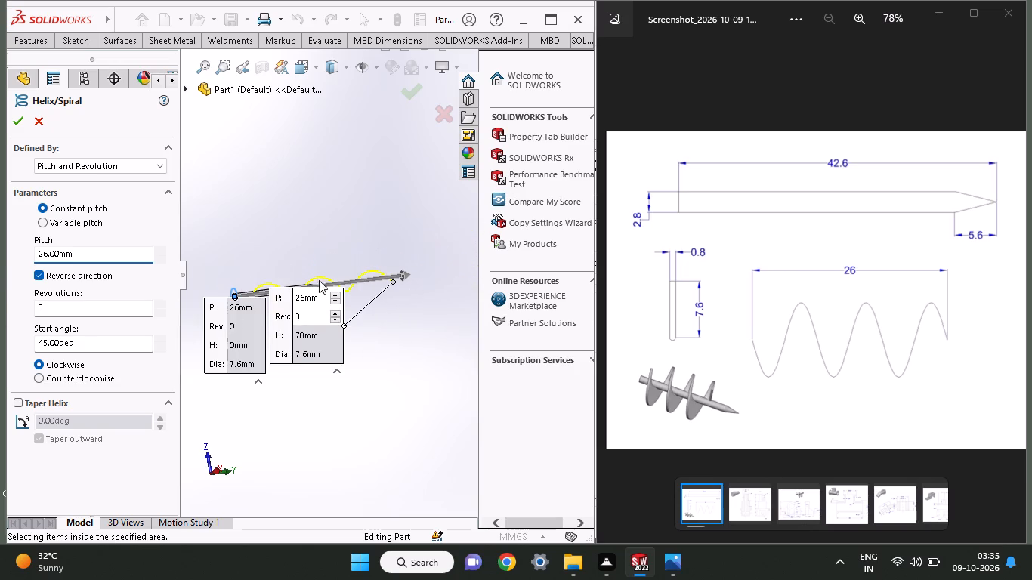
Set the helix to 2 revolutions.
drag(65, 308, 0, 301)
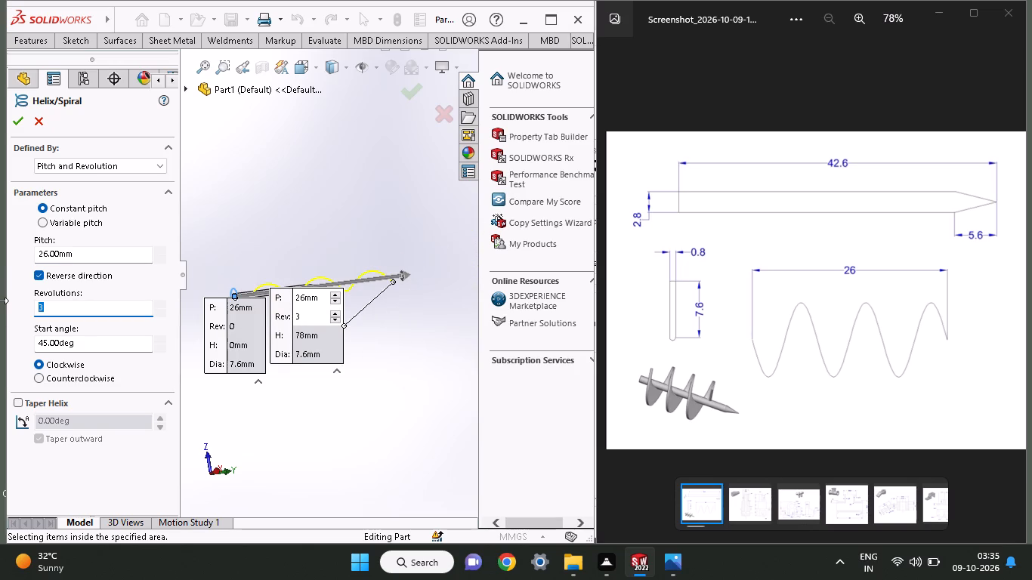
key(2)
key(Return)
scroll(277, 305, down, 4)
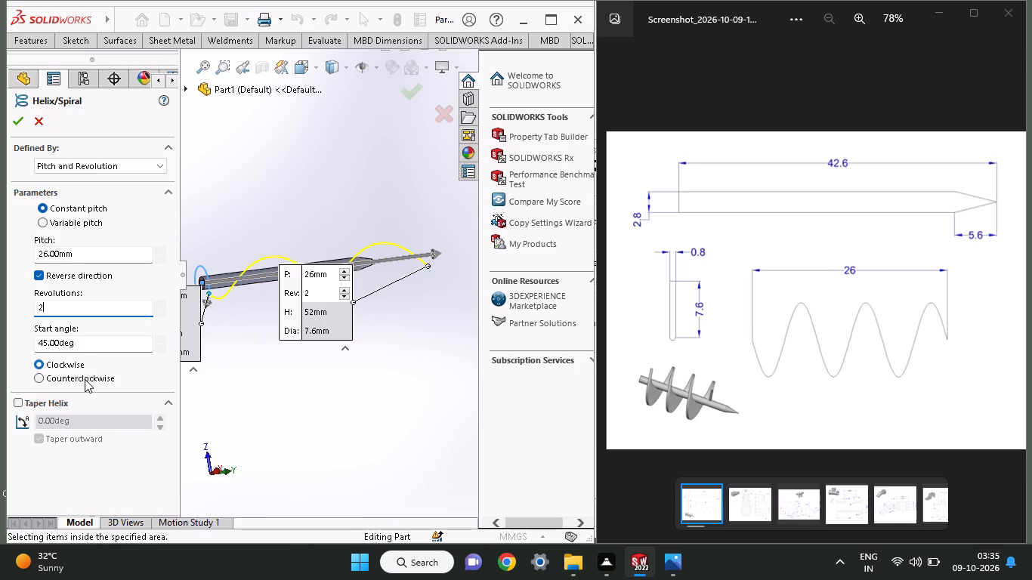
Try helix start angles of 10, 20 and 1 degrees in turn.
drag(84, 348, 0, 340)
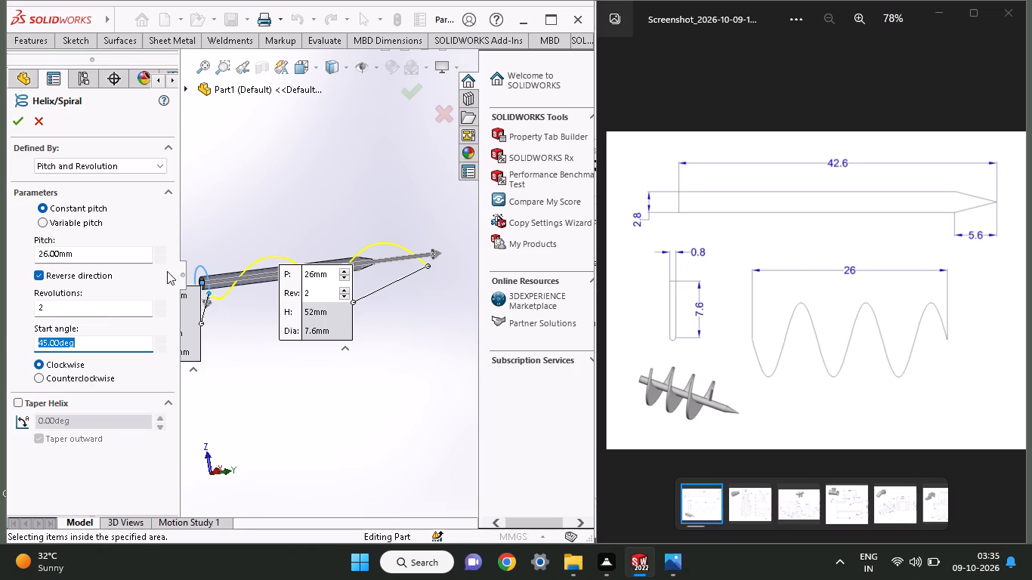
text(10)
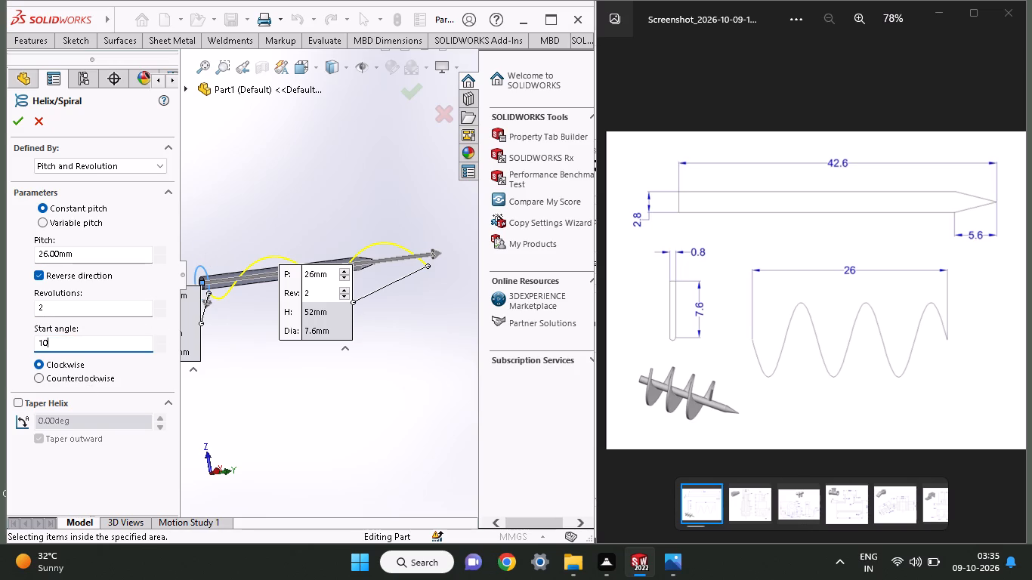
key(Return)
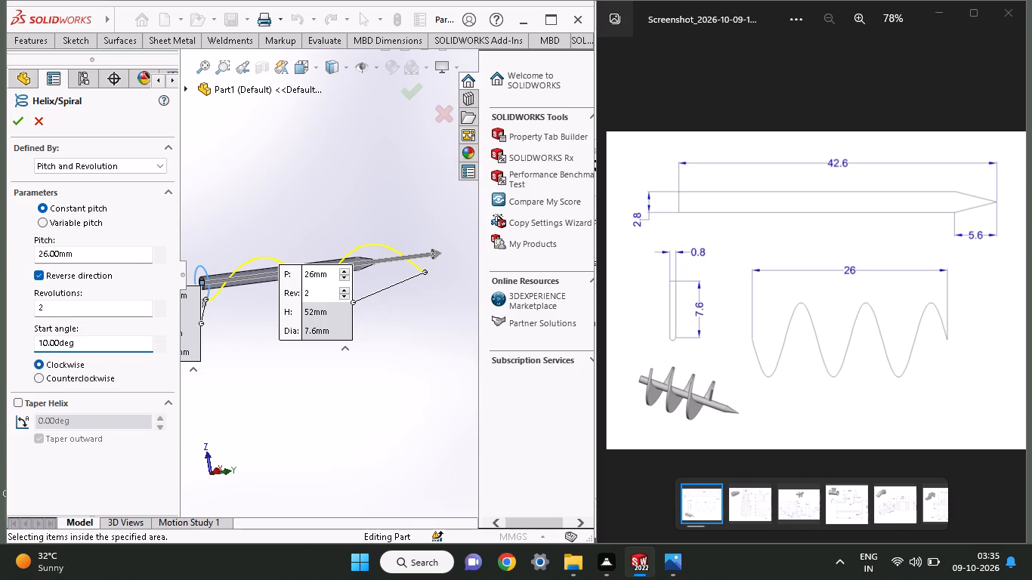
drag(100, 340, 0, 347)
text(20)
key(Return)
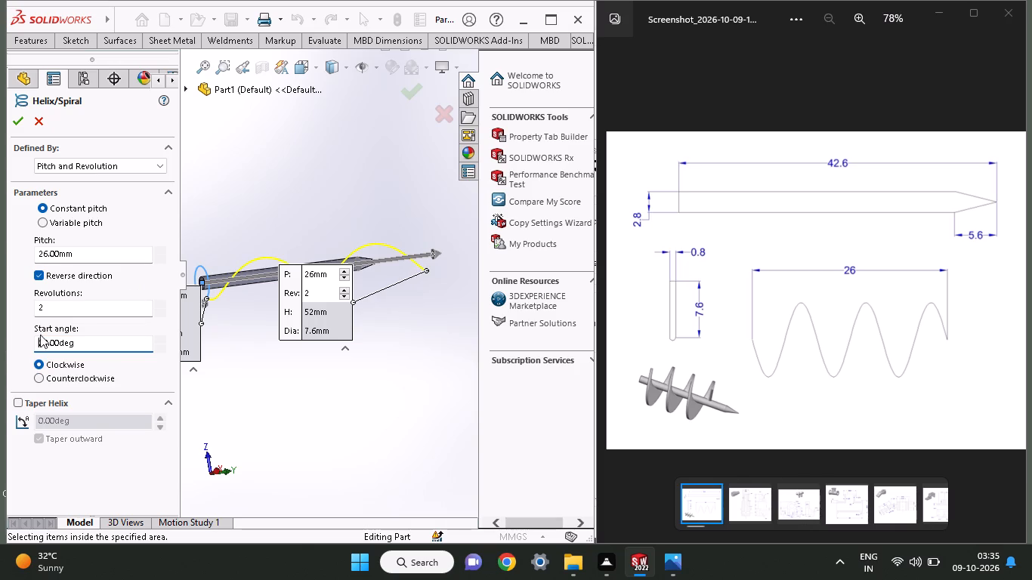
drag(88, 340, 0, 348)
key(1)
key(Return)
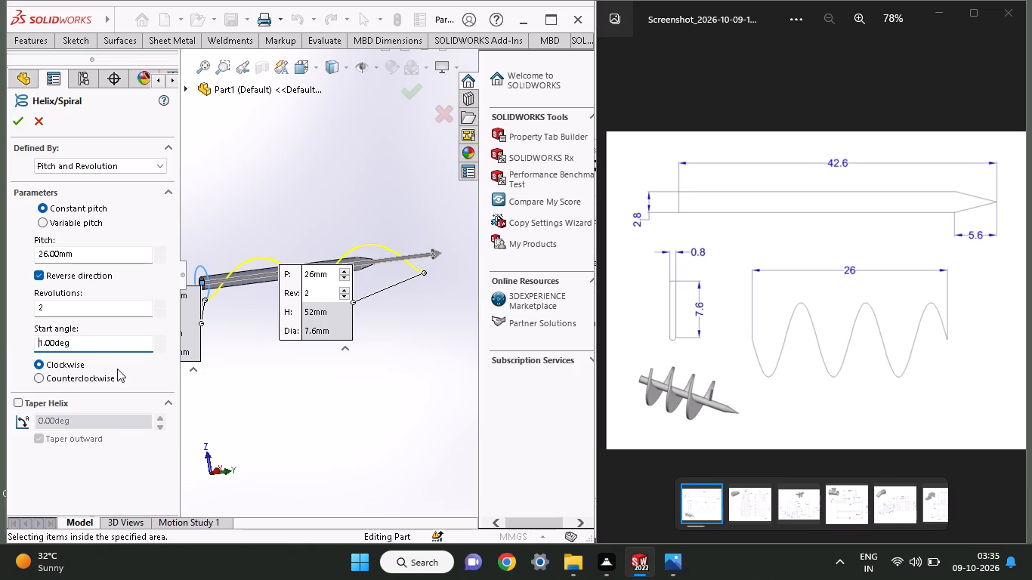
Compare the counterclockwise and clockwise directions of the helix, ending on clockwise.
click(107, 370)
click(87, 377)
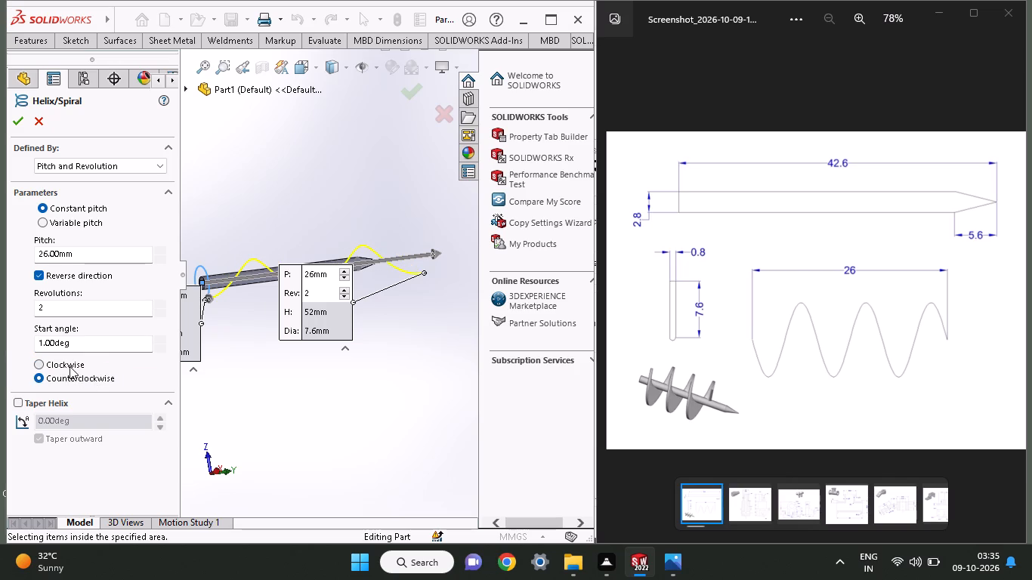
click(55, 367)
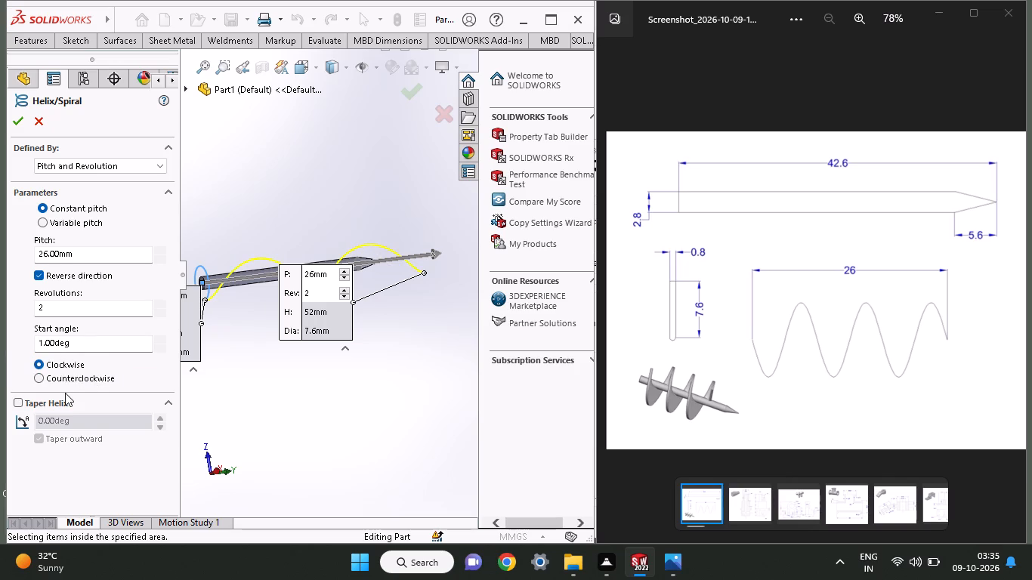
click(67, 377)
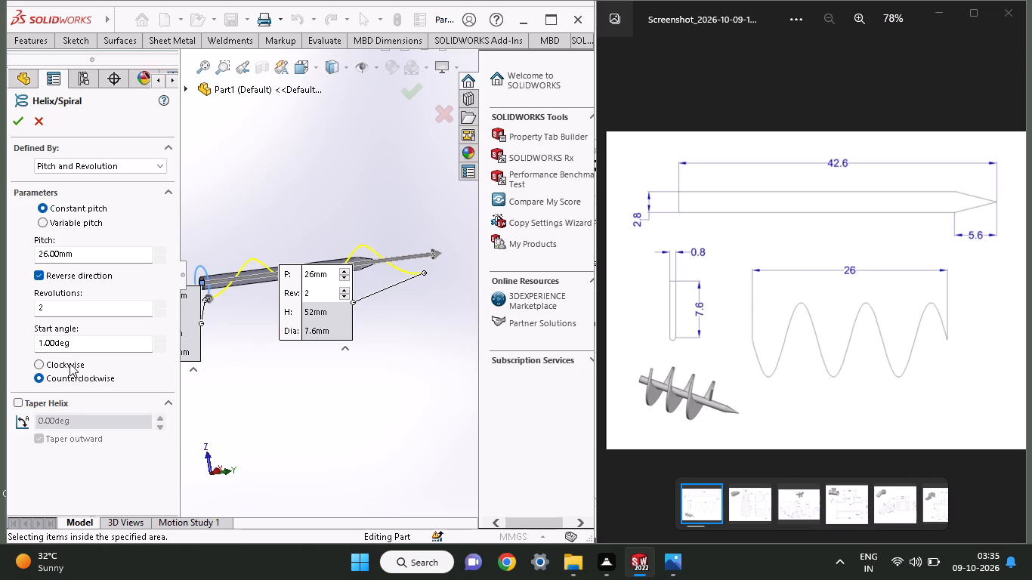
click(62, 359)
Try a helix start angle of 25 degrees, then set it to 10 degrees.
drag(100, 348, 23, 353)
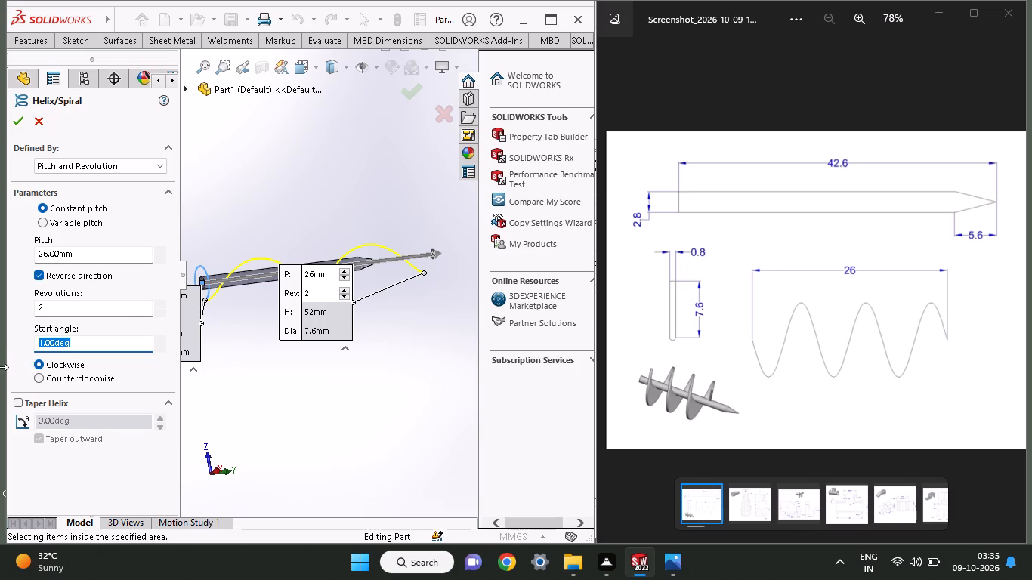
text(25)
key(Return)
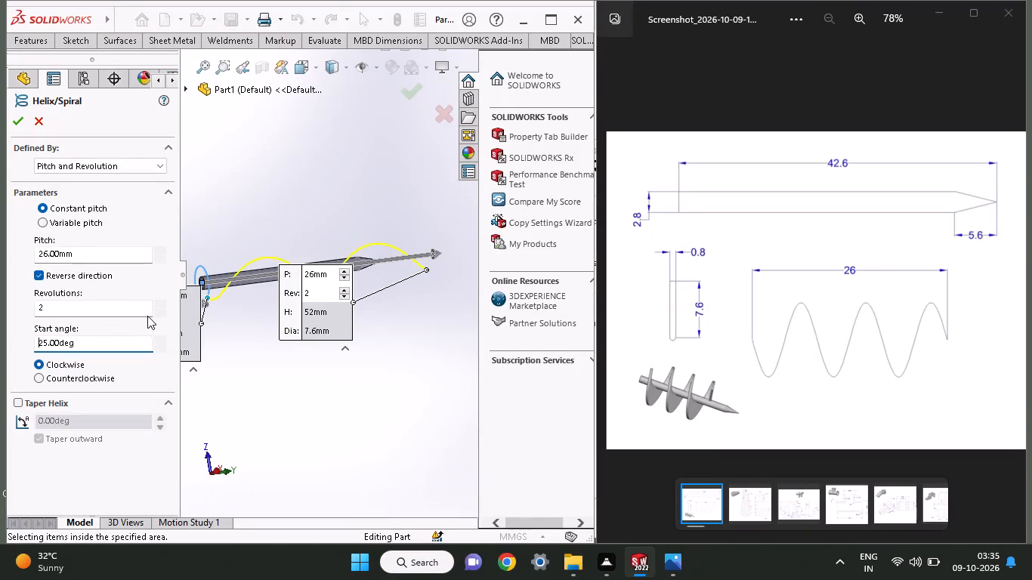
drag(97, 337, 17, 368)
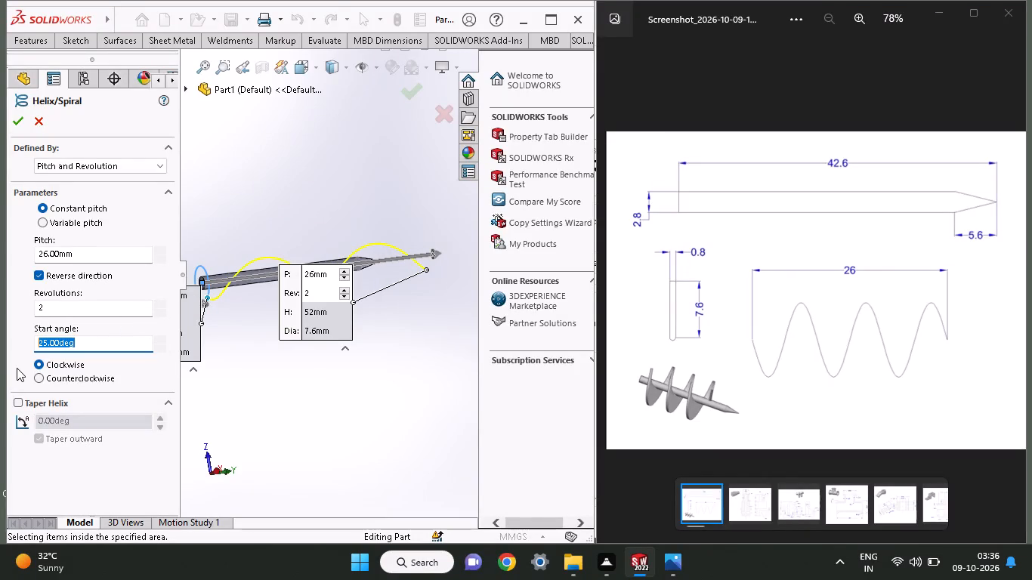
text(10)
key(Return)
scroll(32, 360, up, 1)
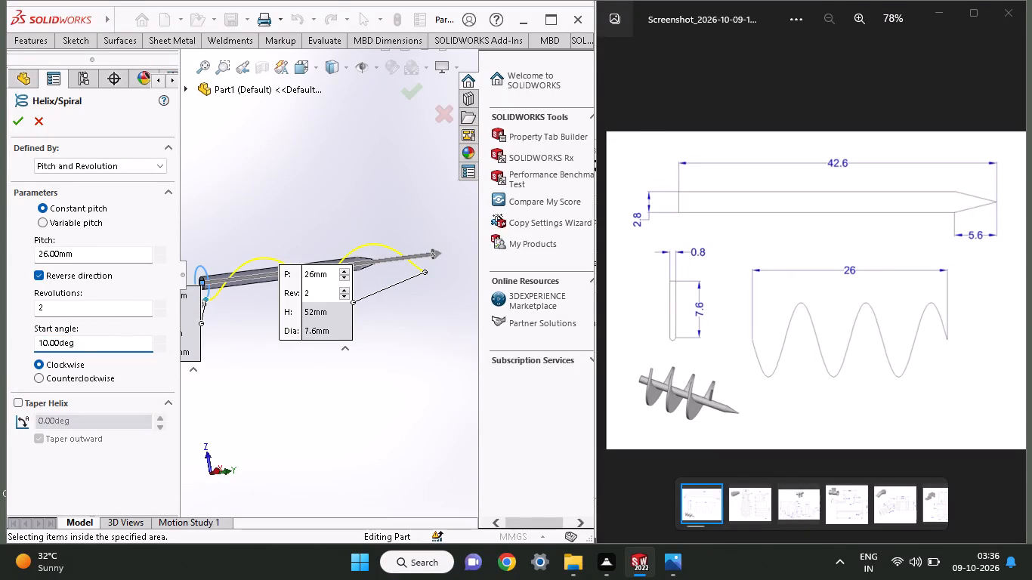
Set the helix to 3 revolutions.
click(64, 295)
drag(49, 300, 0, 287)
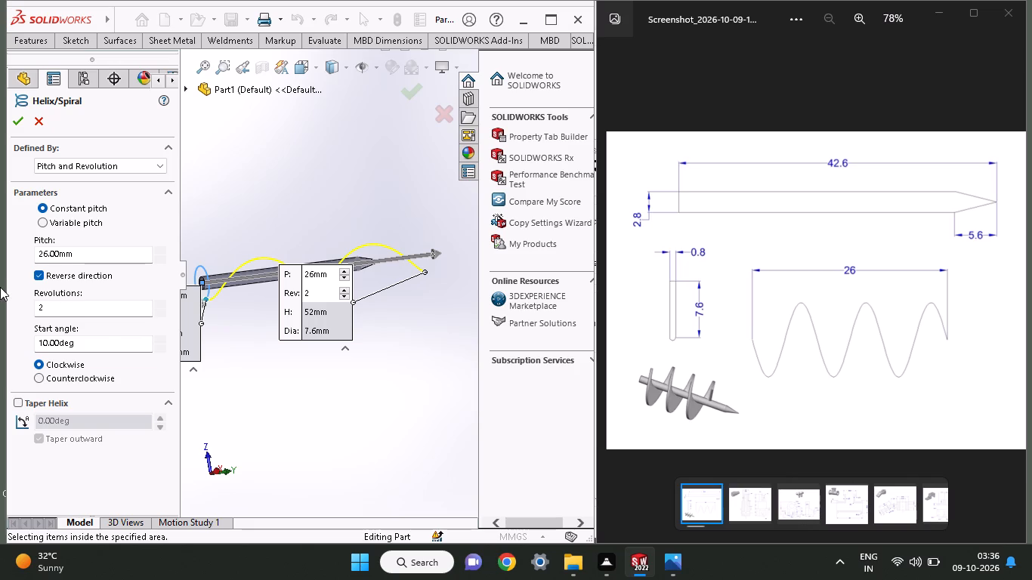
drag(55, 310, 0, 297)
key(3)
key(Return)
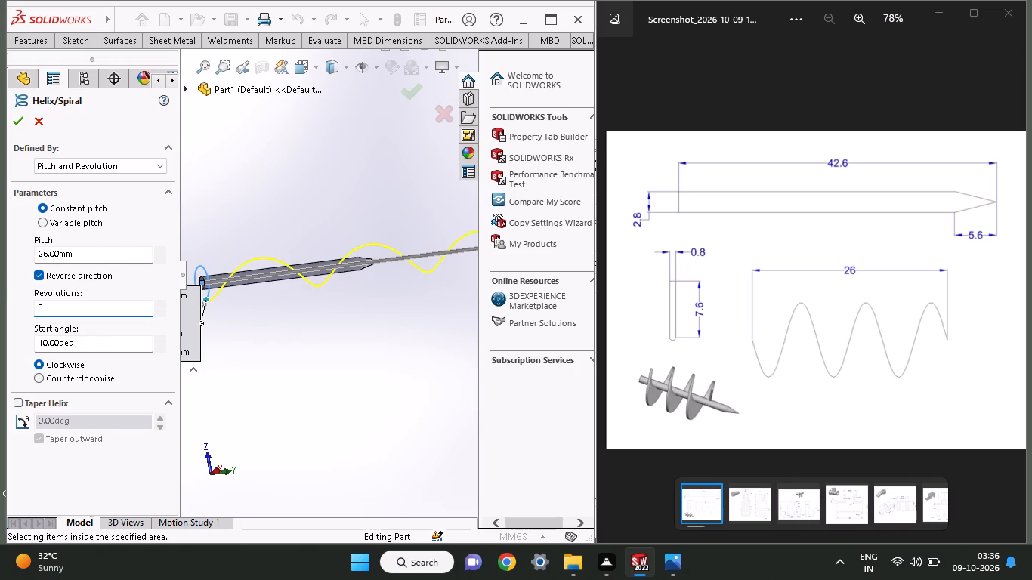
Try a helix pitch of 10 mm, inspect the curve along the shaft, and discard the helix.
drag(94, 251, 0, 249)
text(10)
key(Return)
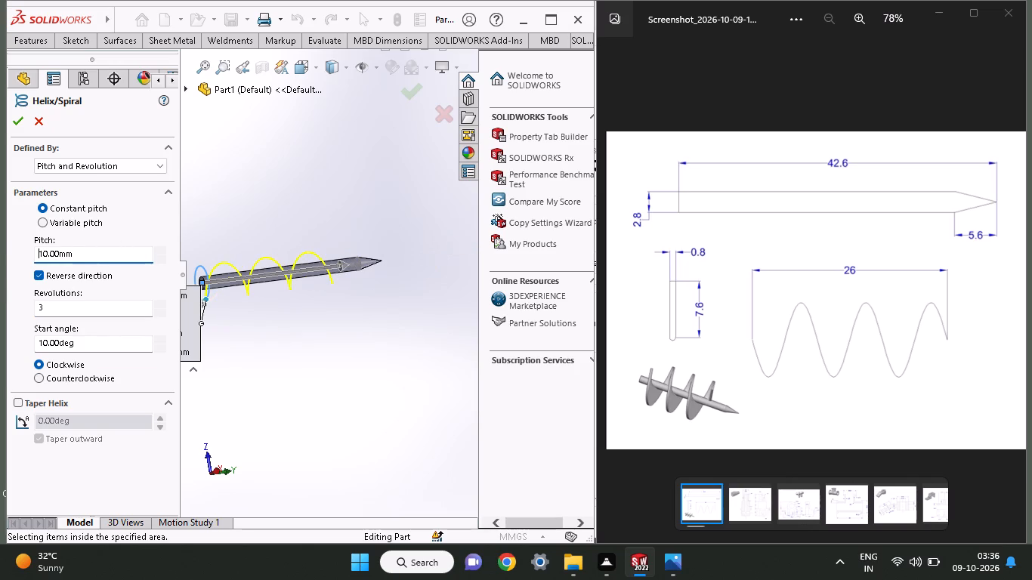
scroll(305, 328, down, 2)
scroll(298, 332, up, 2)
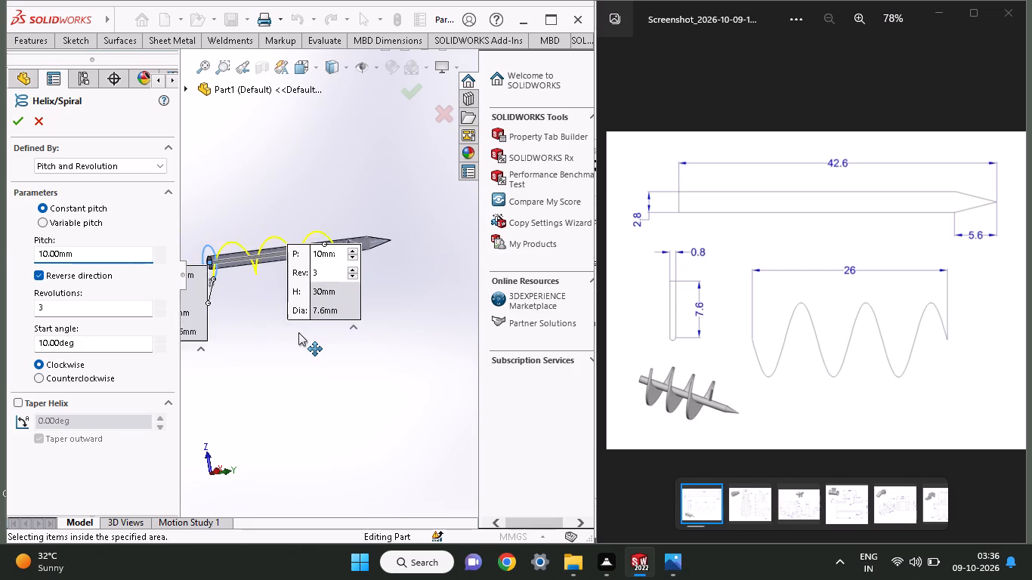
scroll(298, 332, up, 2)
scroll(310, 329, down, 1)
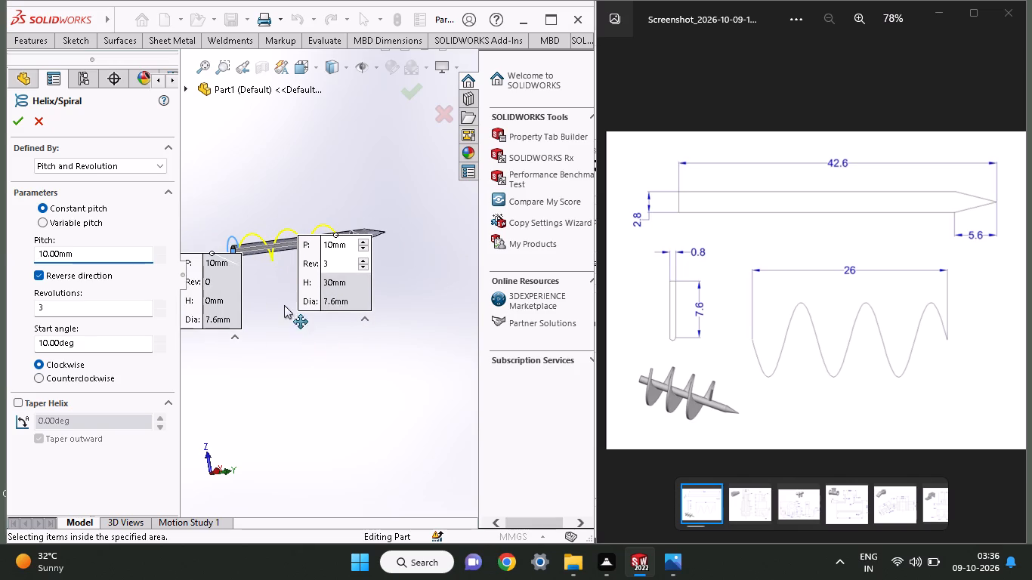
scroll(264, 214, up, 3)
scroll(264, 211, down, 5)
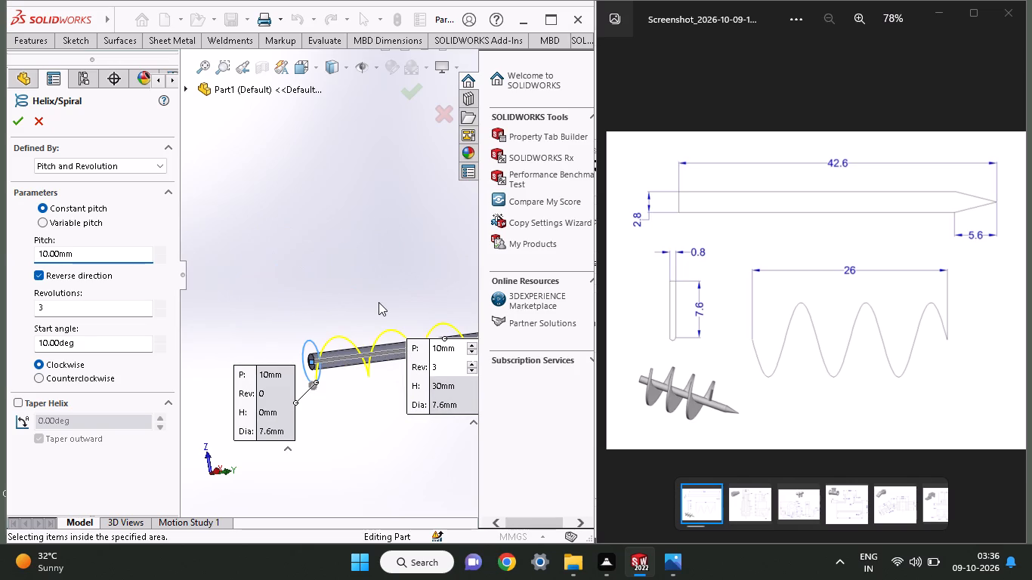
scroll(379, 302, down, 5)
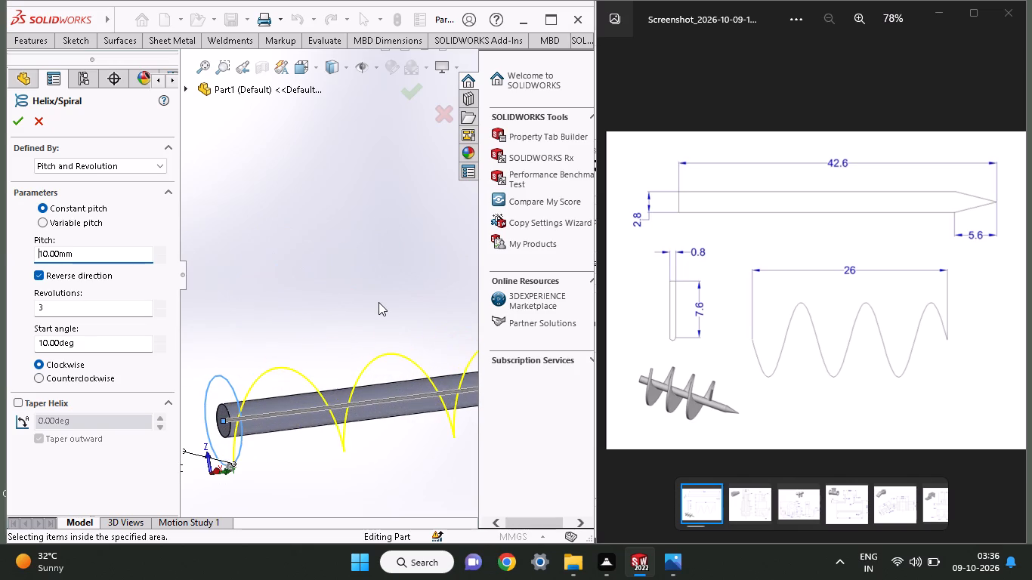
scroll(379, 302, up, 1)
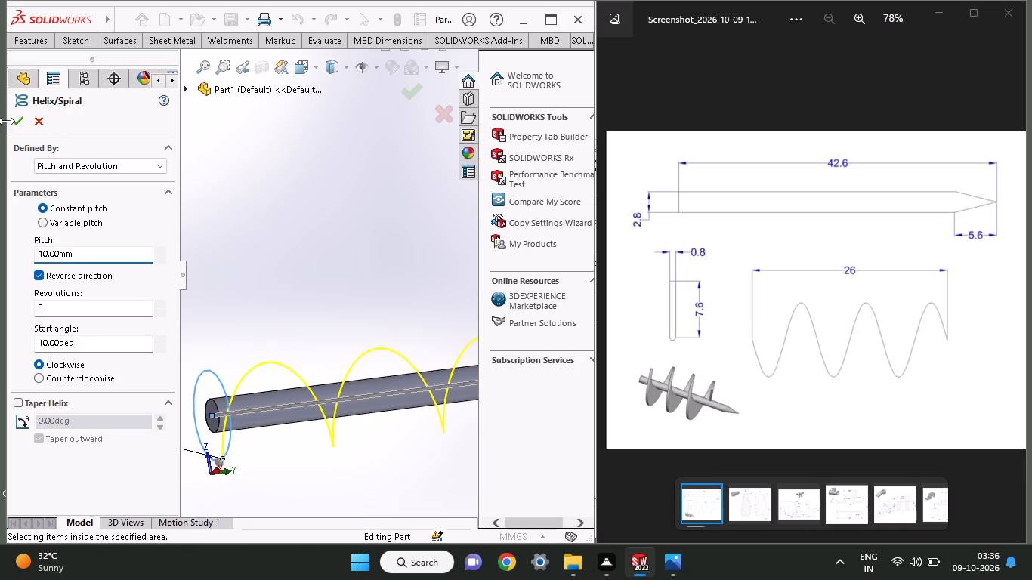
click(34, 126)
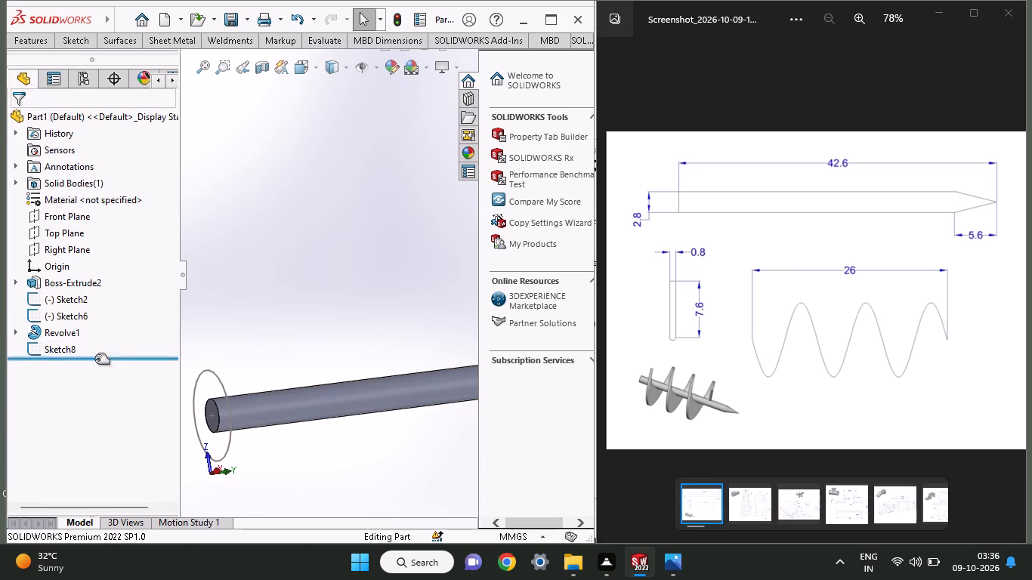
Delete the circle sketch around the shaft's end face.
click(58, 350)
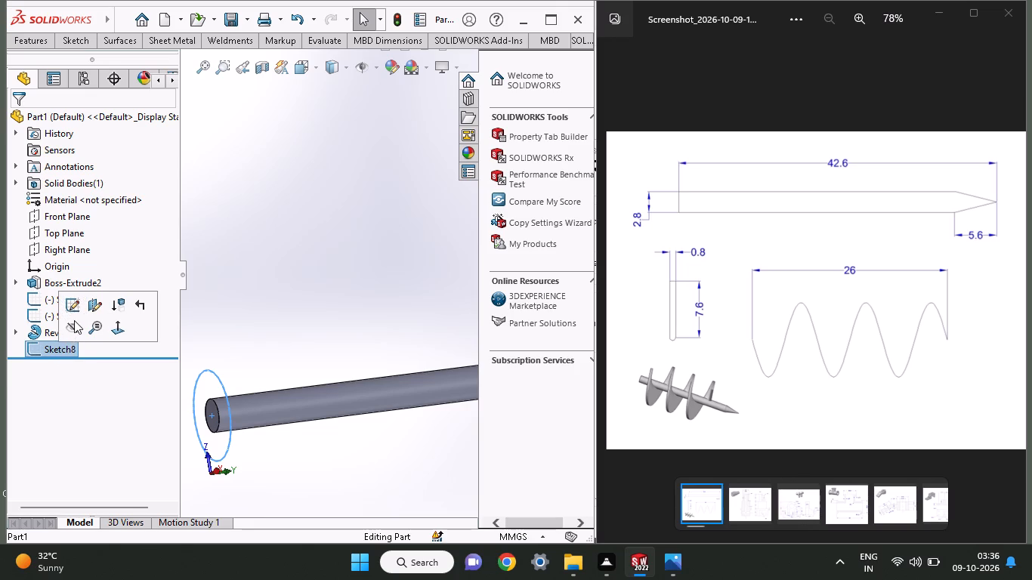
right_click(326, 308)
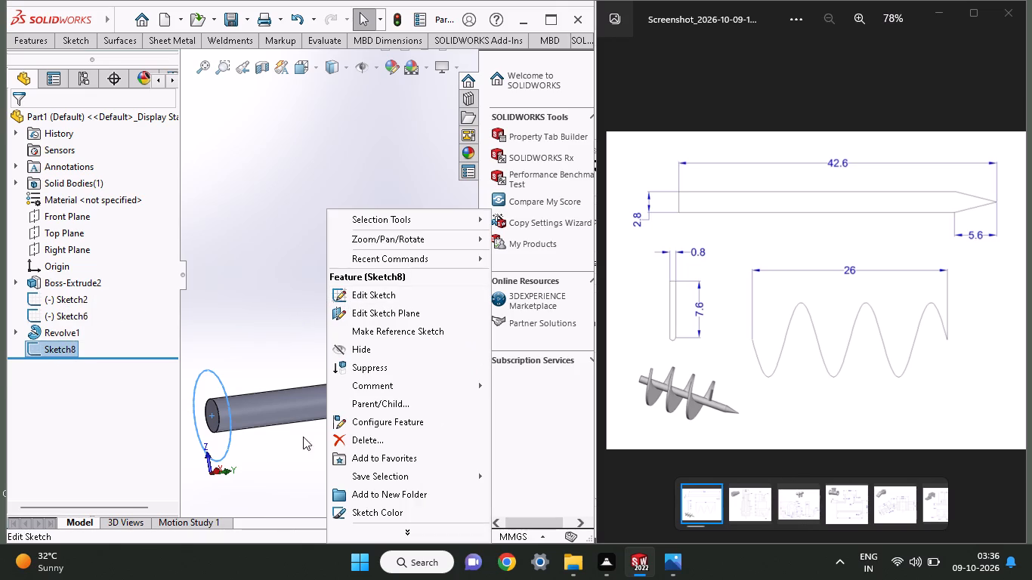
click(354, 447)
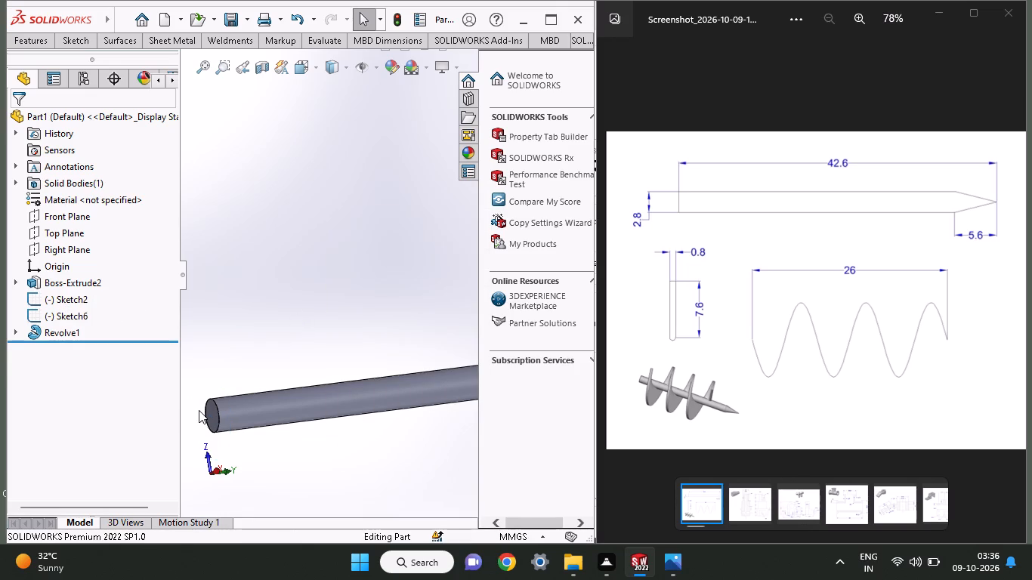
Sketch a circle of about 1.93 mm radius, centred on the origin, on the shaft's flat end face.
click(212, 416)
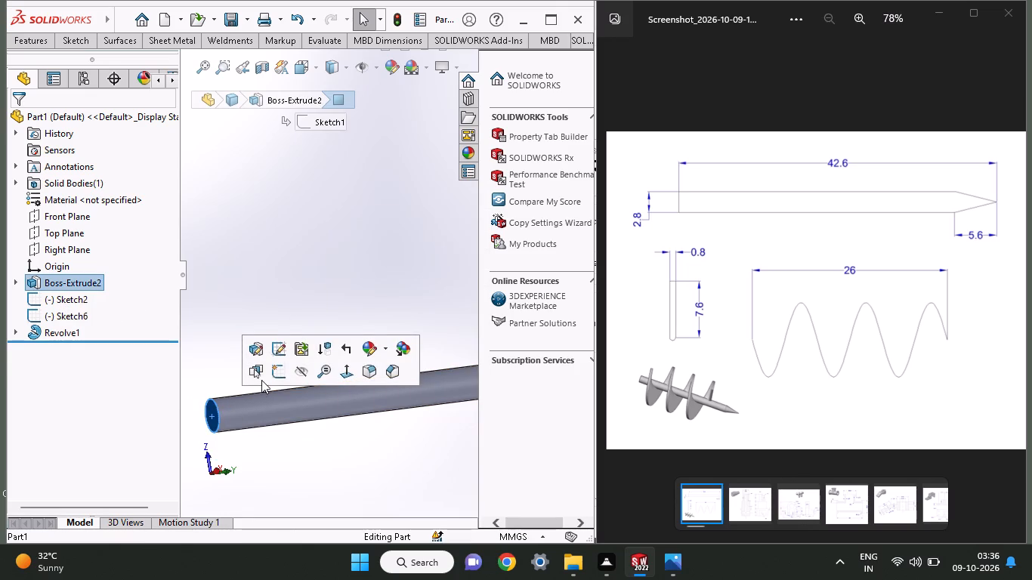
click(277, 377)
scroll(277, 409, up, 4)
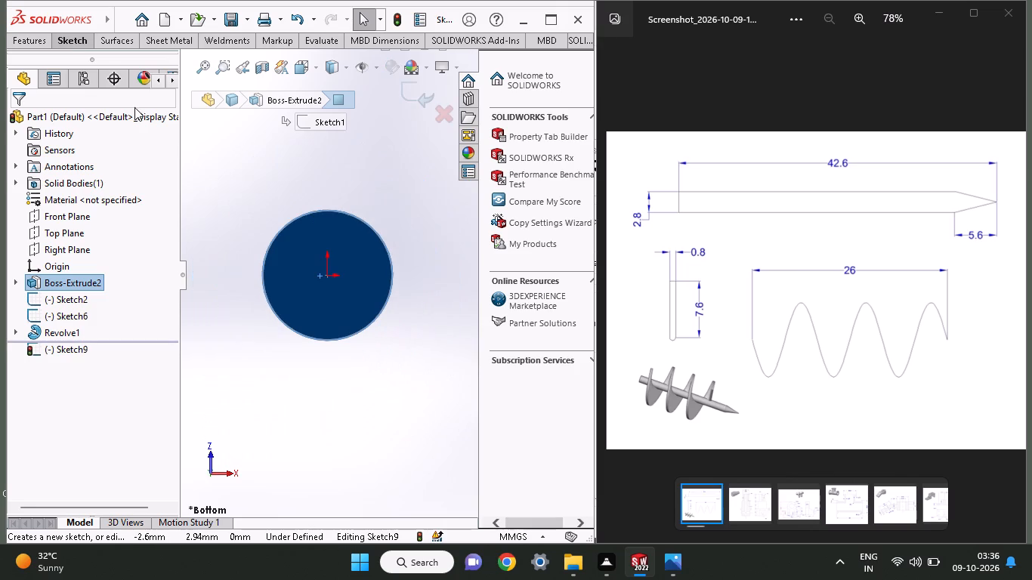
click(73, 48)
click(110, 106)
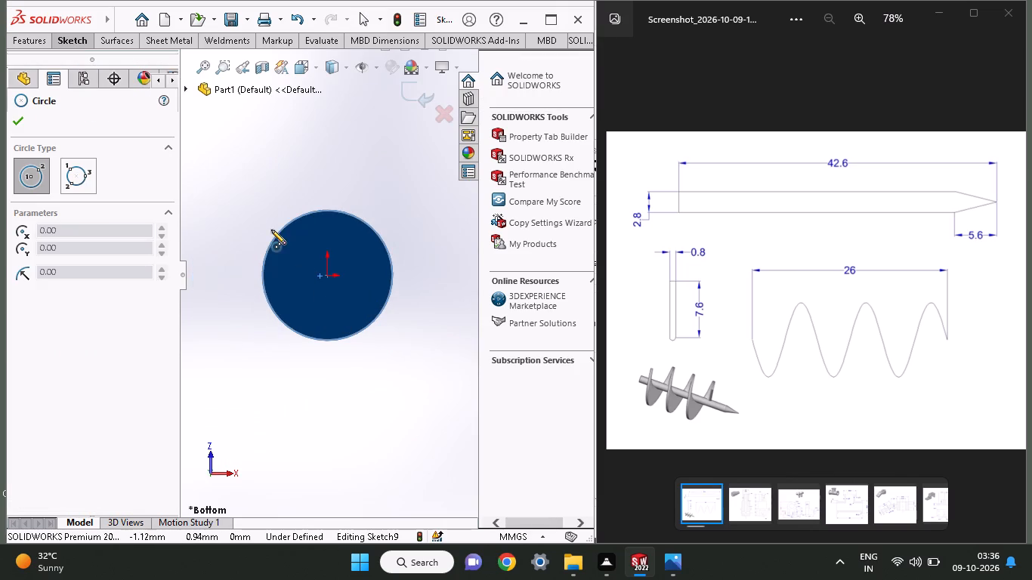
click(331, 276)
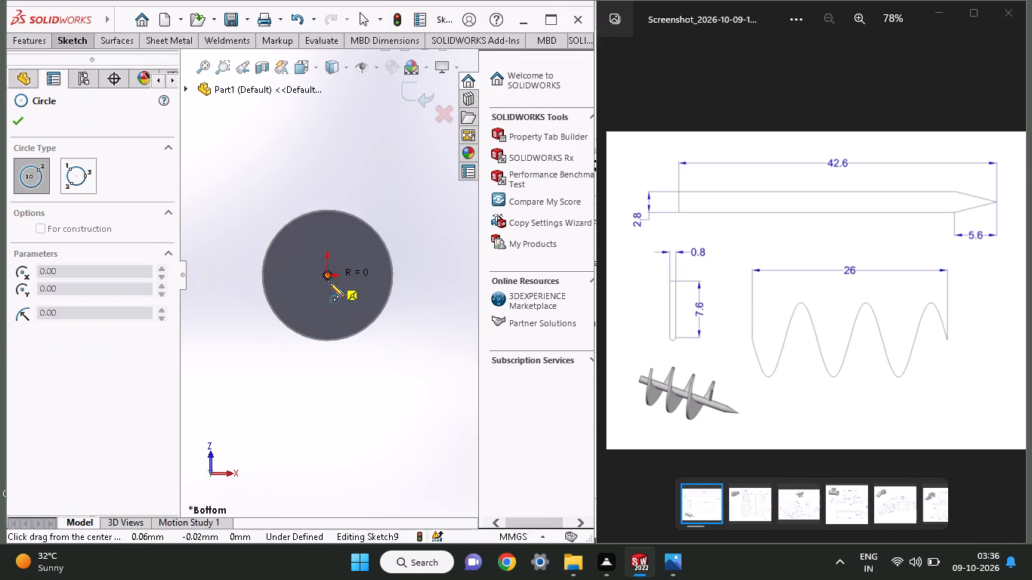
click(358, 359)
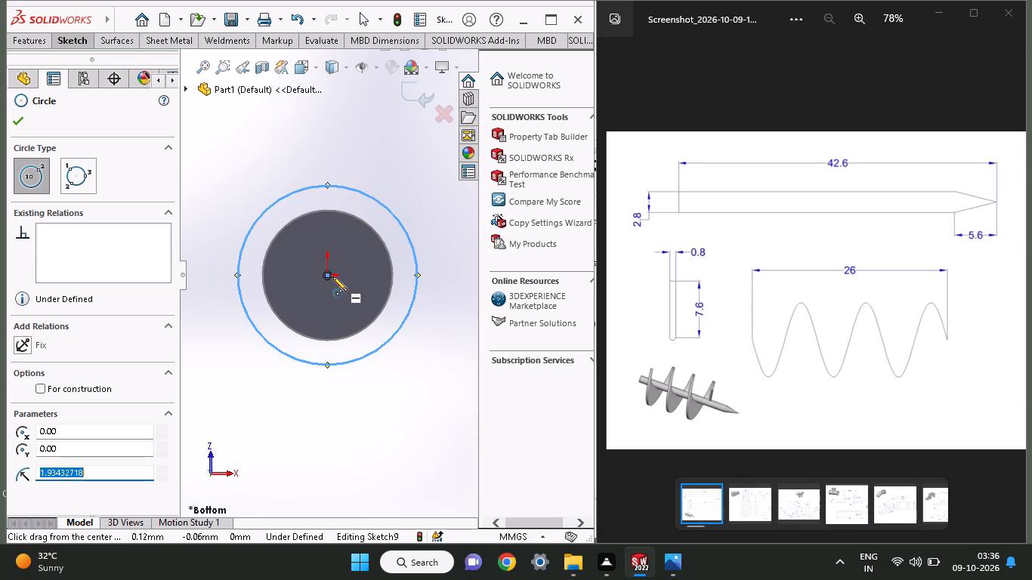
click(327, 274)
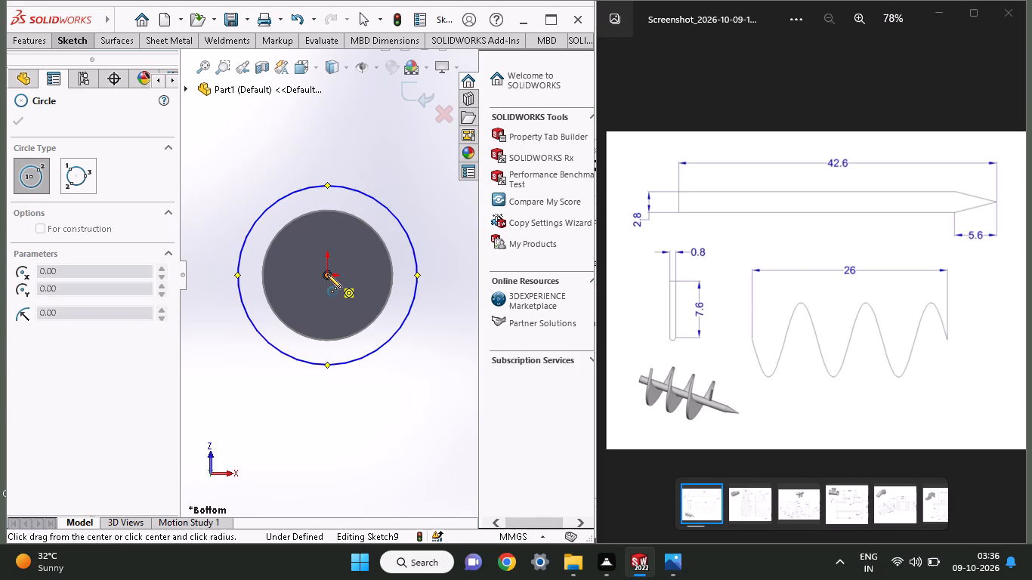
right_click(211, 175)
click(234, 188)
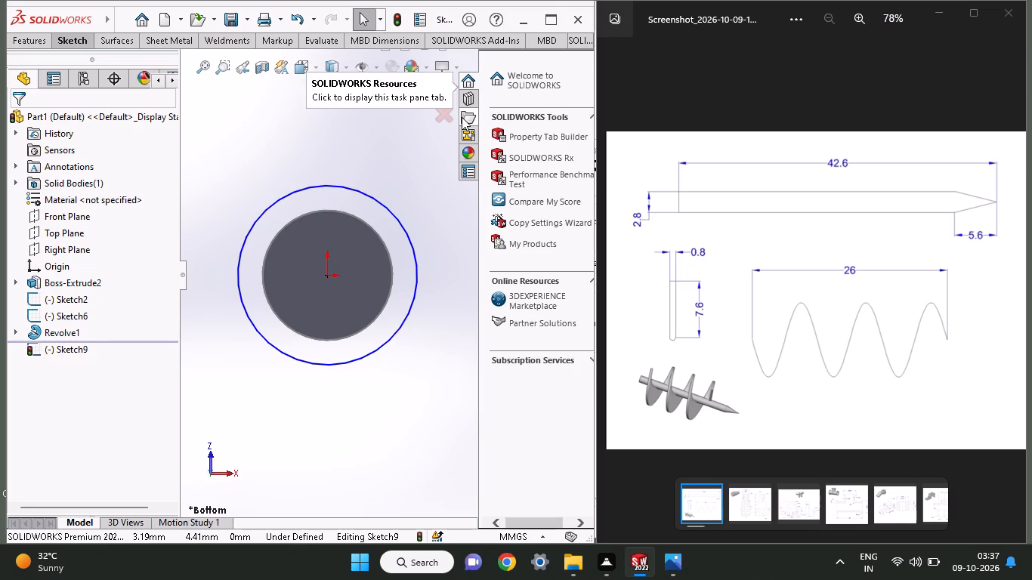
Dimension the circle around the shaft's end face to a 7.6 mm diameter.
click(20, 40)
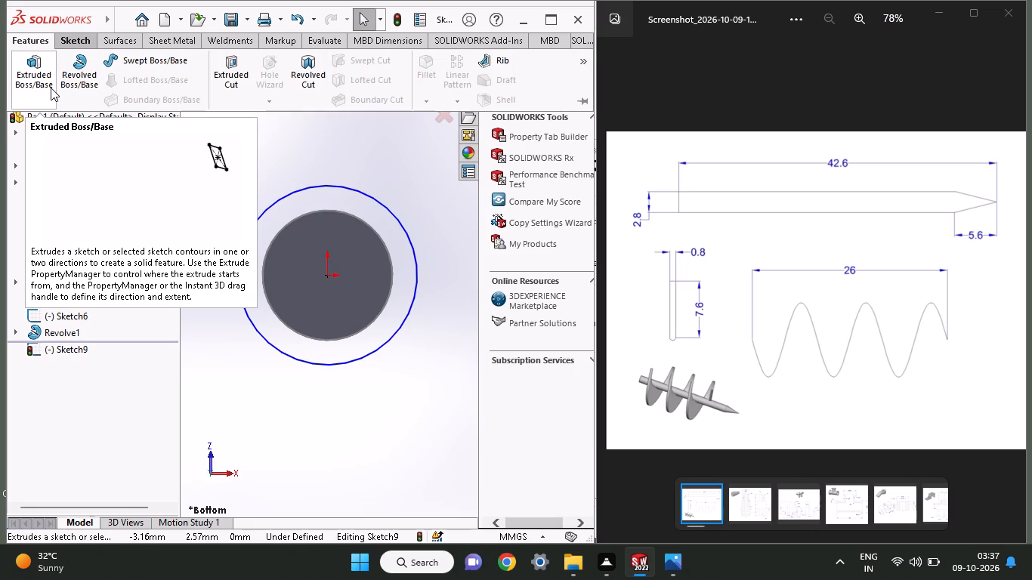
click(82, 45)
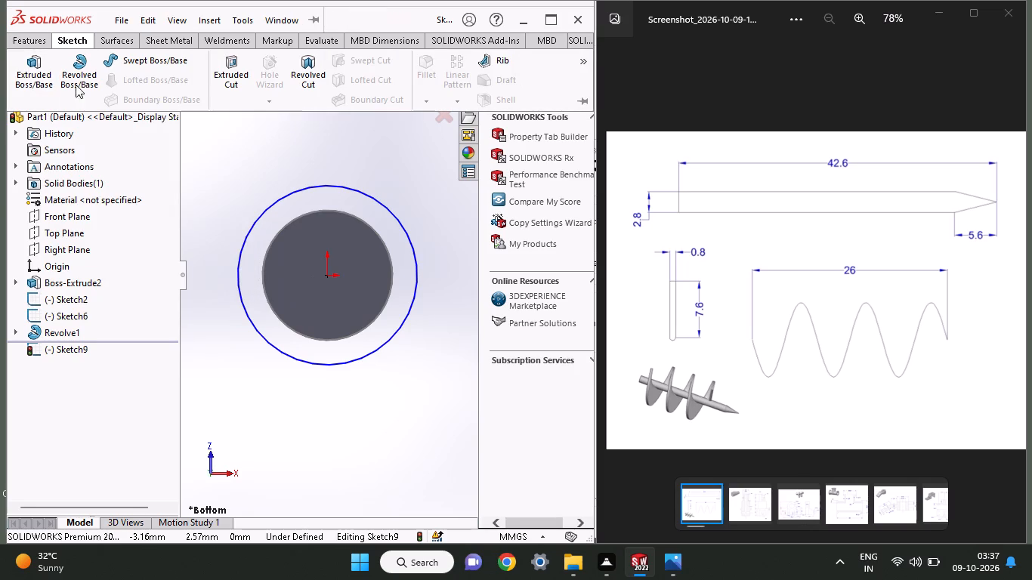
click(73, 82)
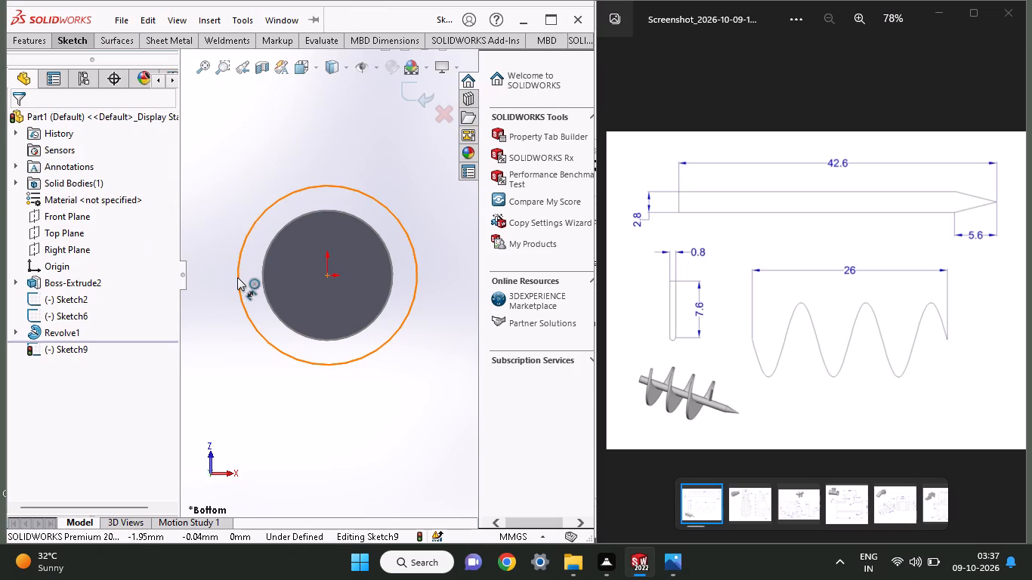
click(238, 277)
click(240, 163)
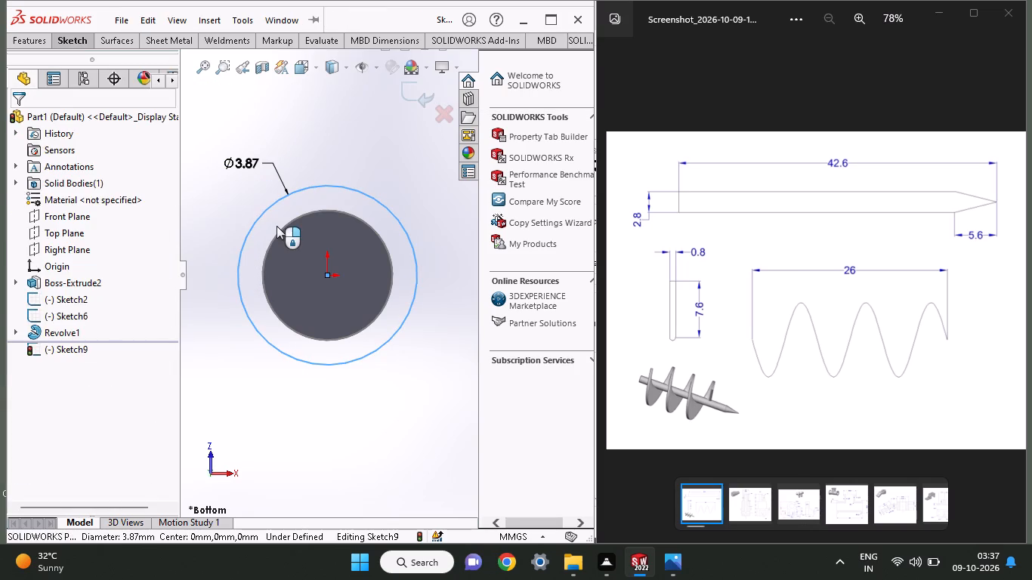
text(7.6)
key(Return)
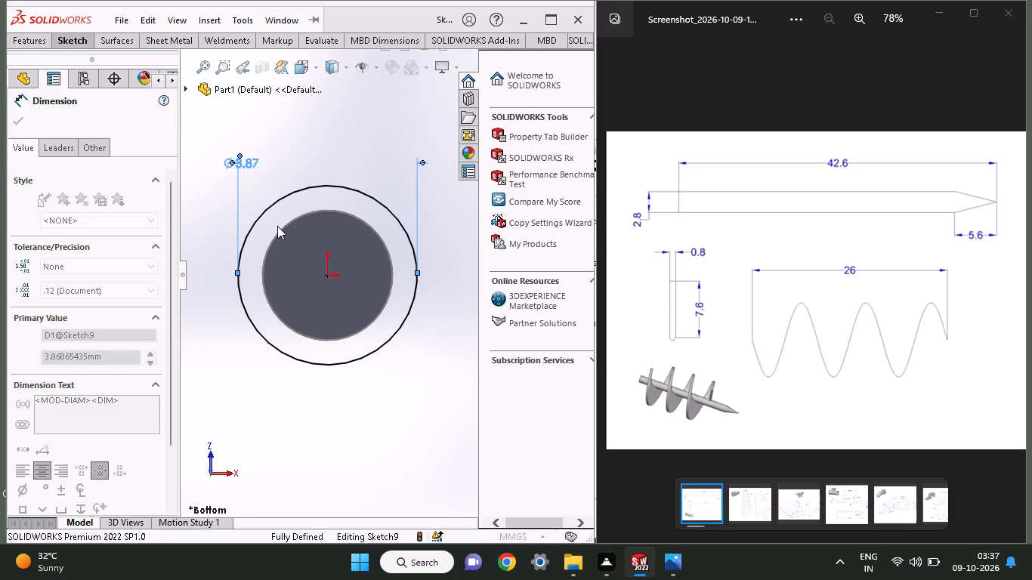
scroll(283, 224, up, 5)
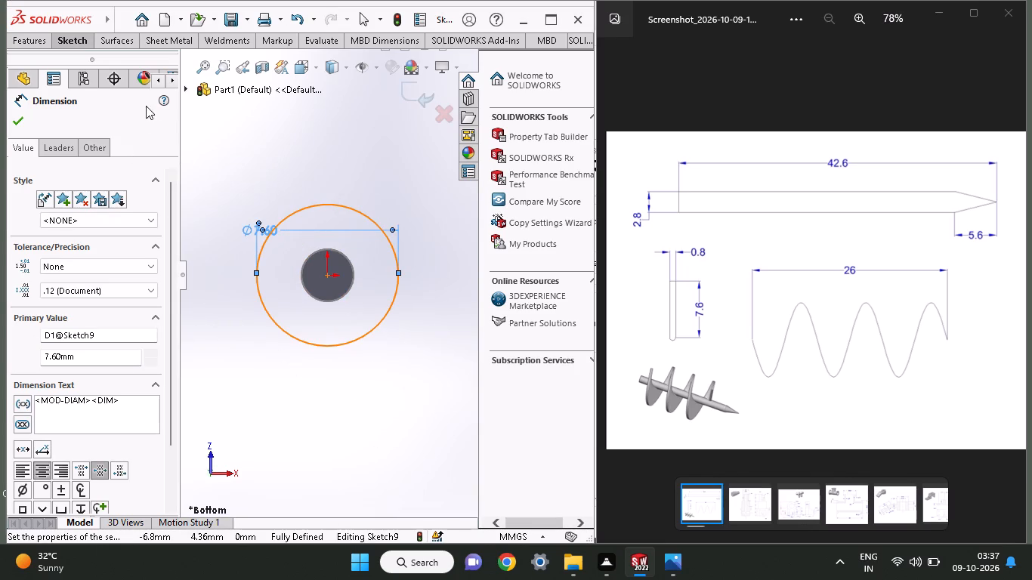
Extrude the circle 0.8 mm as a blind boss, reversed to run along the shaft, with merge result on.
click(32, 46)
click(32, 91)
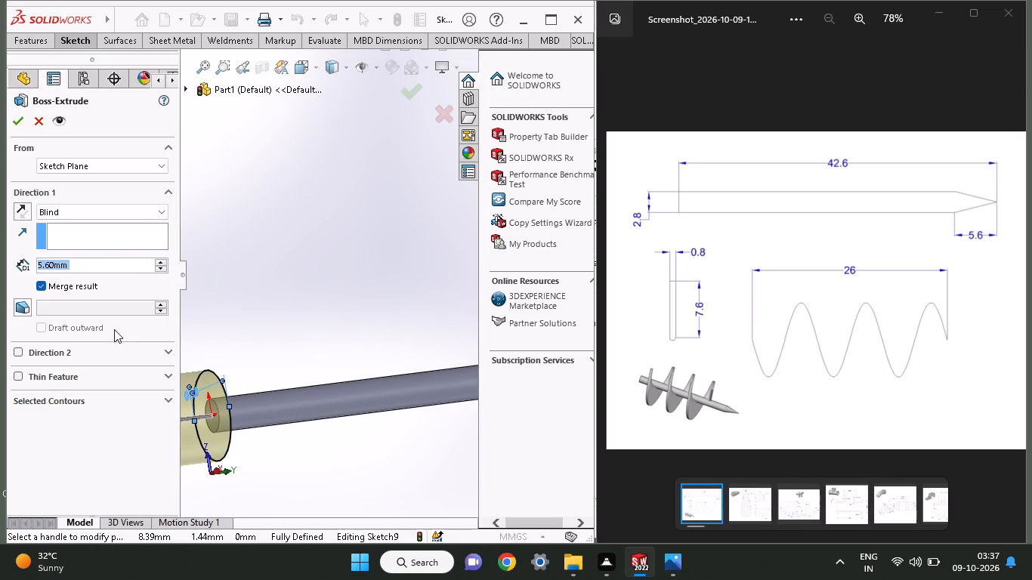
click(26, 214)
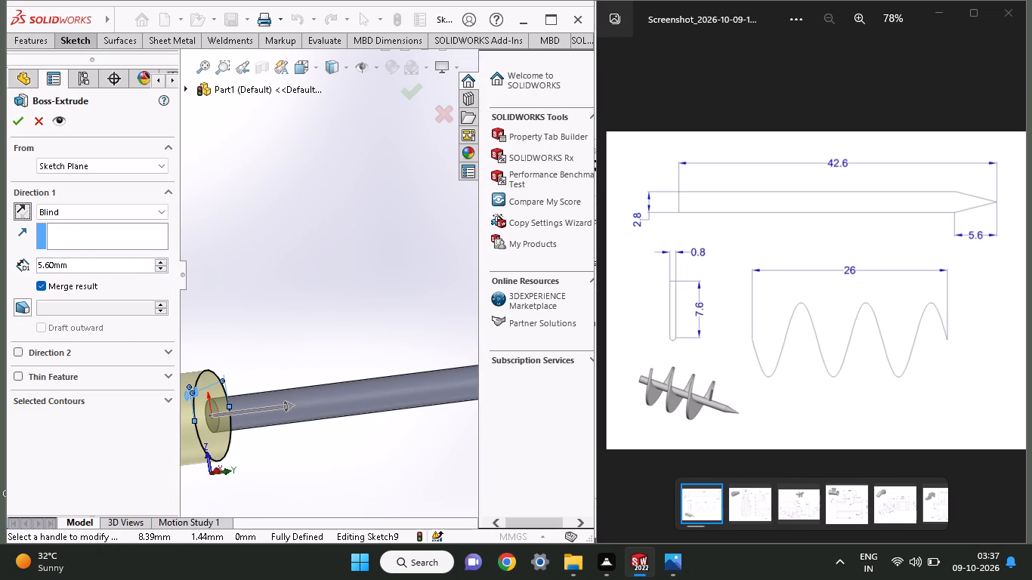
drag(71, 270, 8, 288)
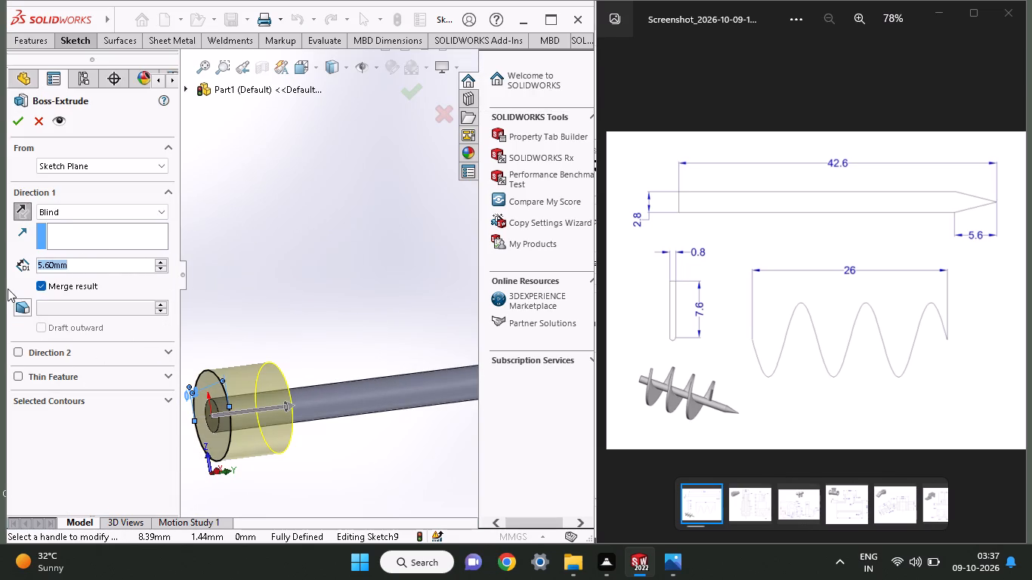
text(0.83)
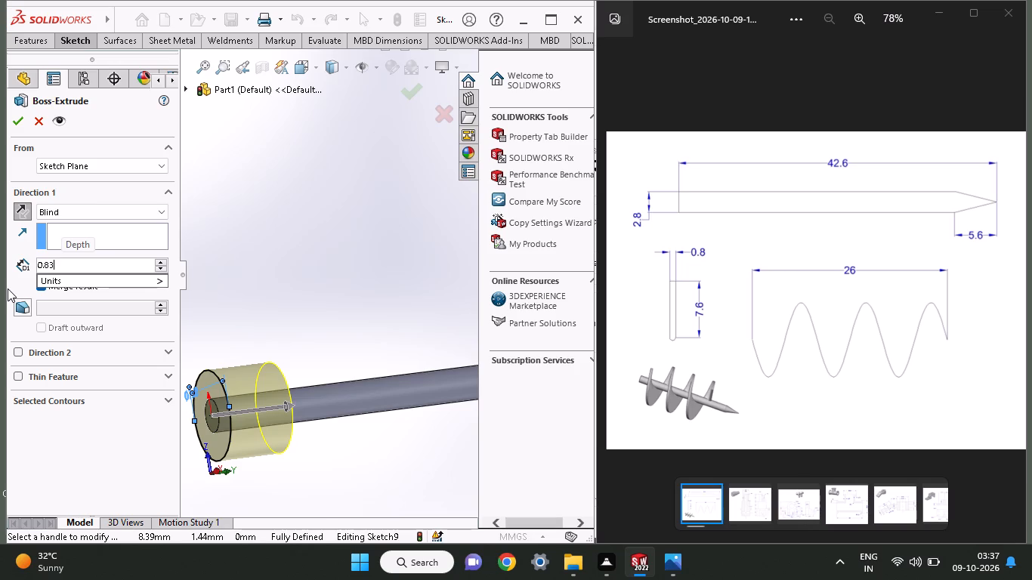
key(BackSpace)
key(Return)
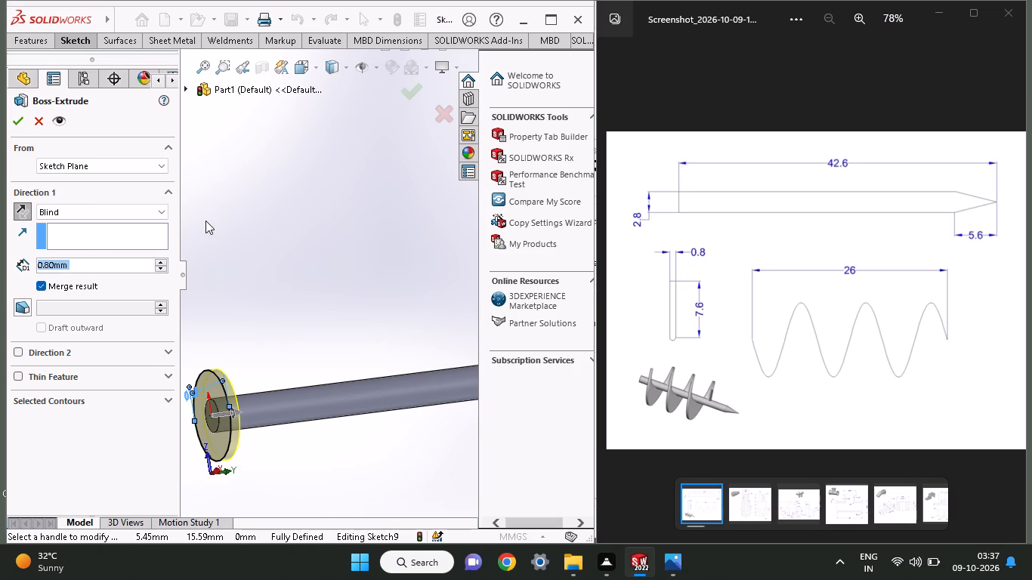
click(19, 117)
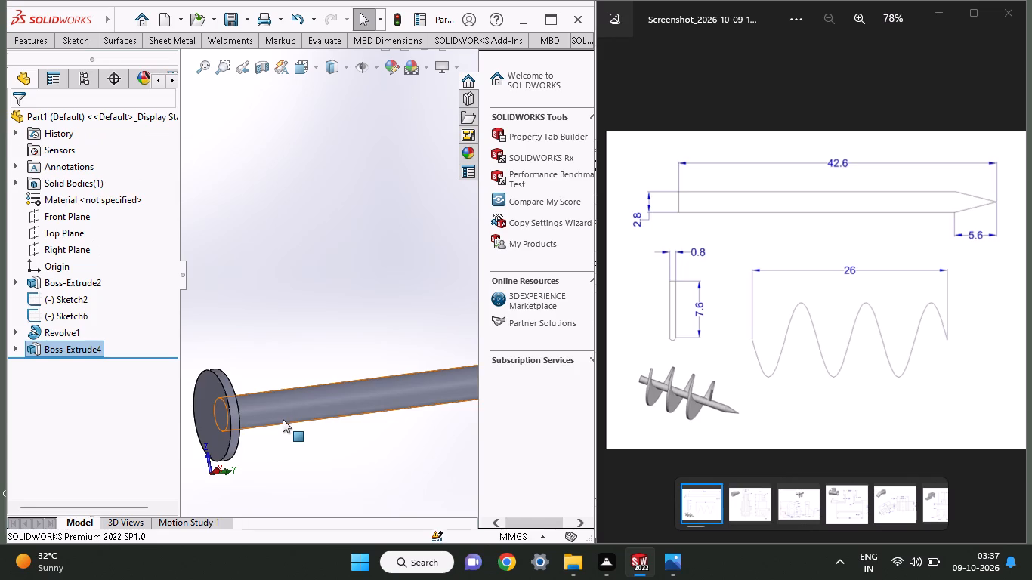
Examine the thin disc at the shaft's flat end and how it sits against the shaft.
scroll(283, 419, down, 2)
scroll(283, 419, up, 3)
scroll(287, 349, up, 3)
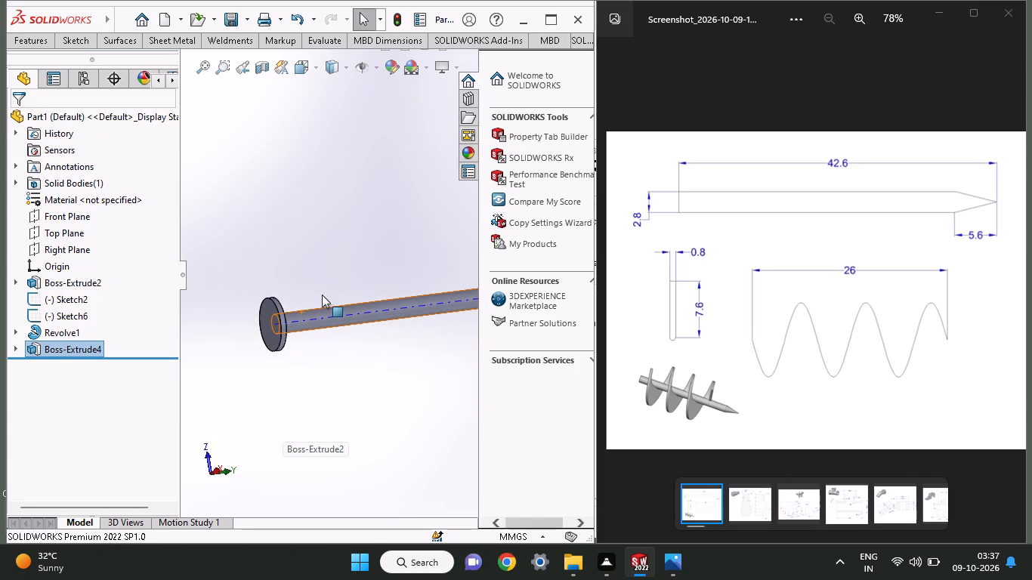
scroll(322, 295, up, 4)
scroll(322, 295, down, 4)
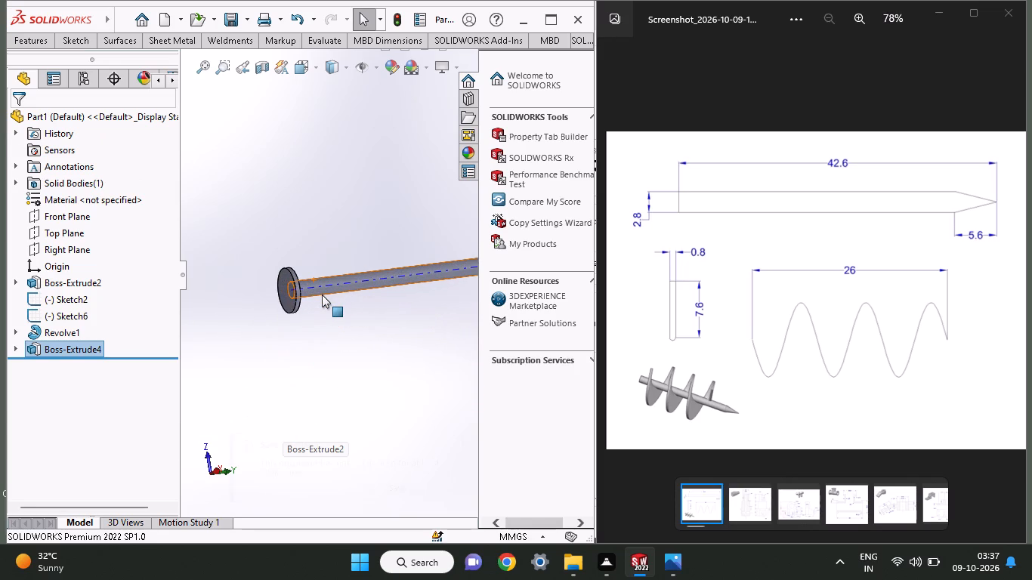
scroll(322, 295, down, 3)
scroll(320, 296, up, 5)
scroll(320, 296, down, 5)
scroll(304, 224, up, 4)
scroll(304, 230, down, 4)
scroll(307, 263, up, 4)
scroll(320, 299, down, 2)
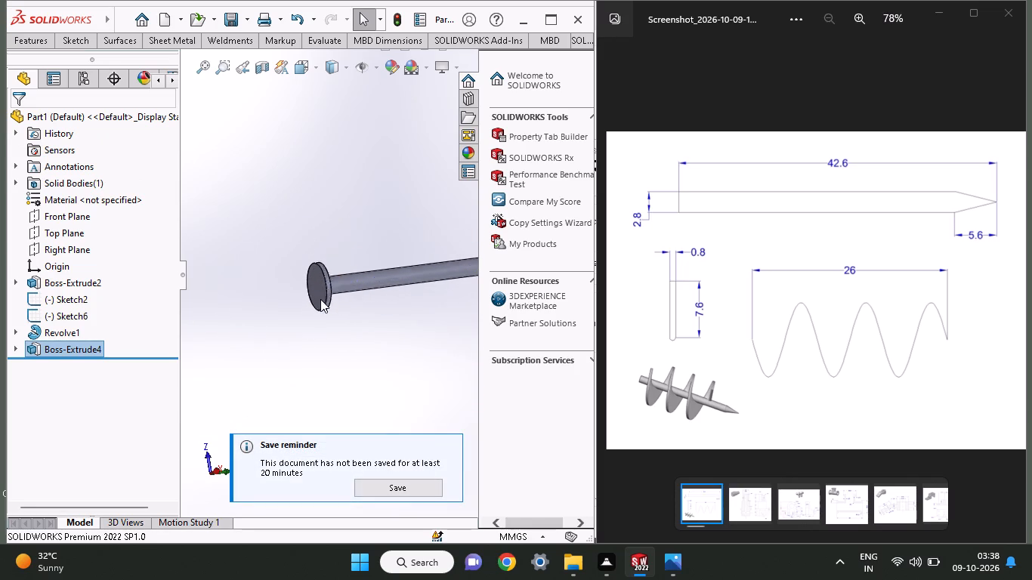
scroll(320, 299, down, 5)
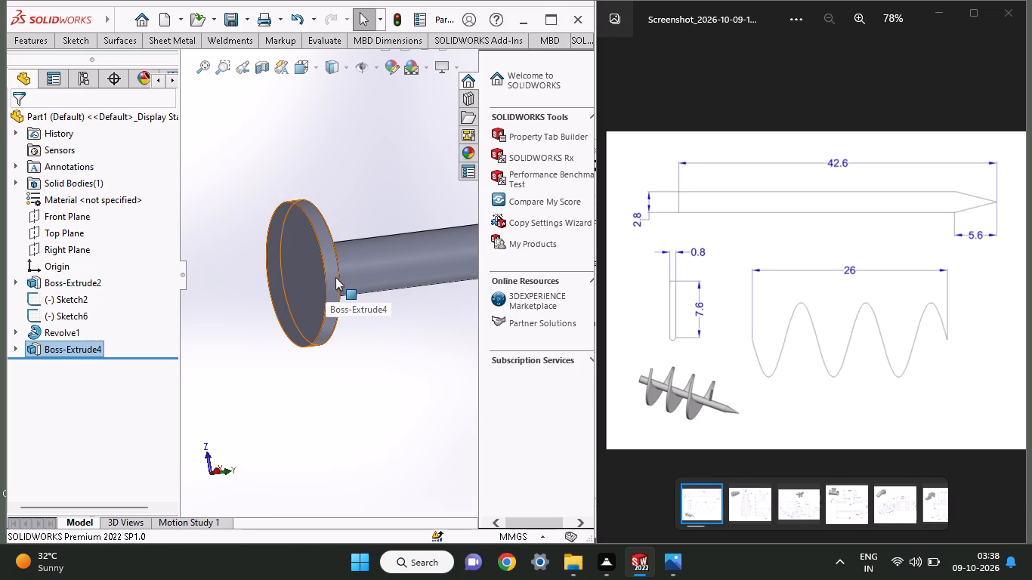
click(335, 277)
right_click(335, 277)
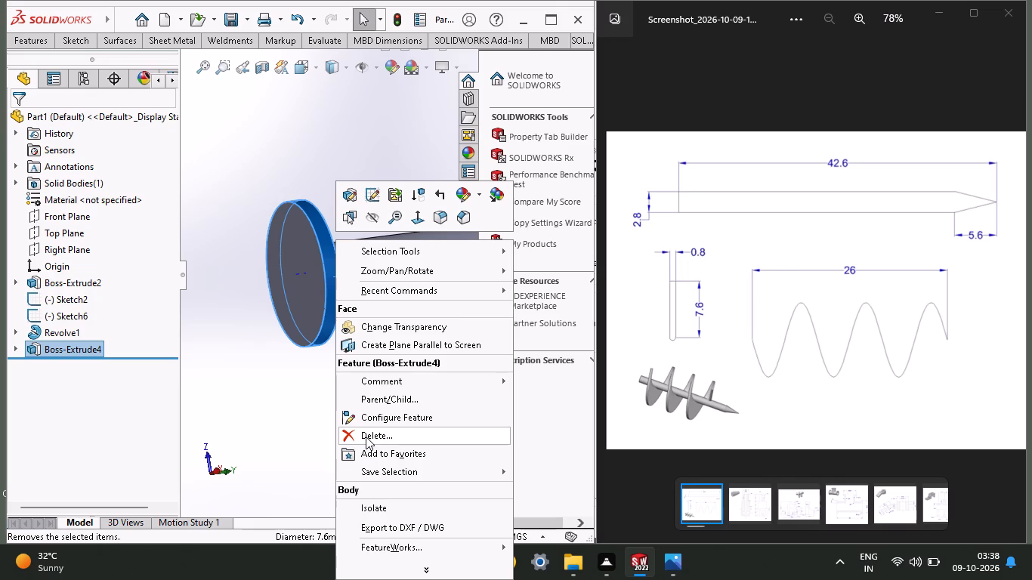
click(255, 416)
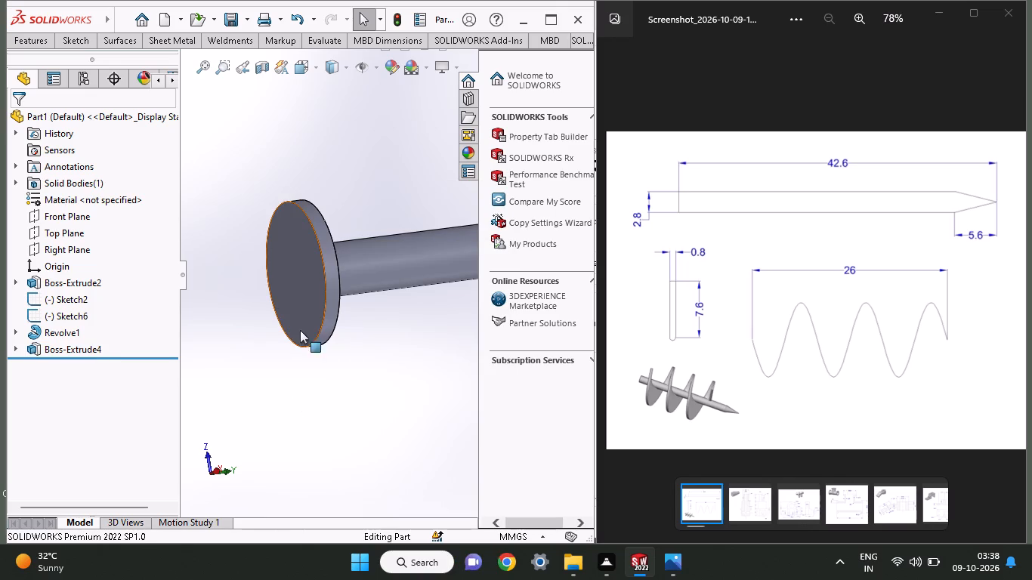
scroll(327, 304, down, 1)
scroll(330, 303, up, 1)
scroll(330, 303, down, 1)
scroll(330, 303, up, 1)
scroll(330, 303, down, 1)
scroll(330, 303, up, 1)
scroll(330, 303, down, 3)
scroll(359, 278, up, 1)
scroll(360, 276, down, 1)
scroll(360, 276, up, 1)
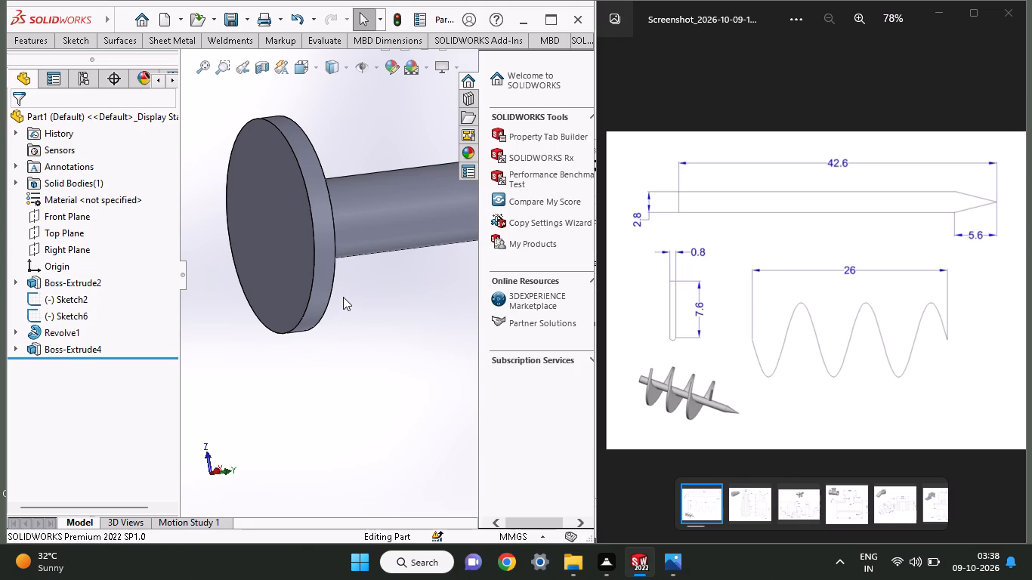
scroll(343, 297, up, 3)
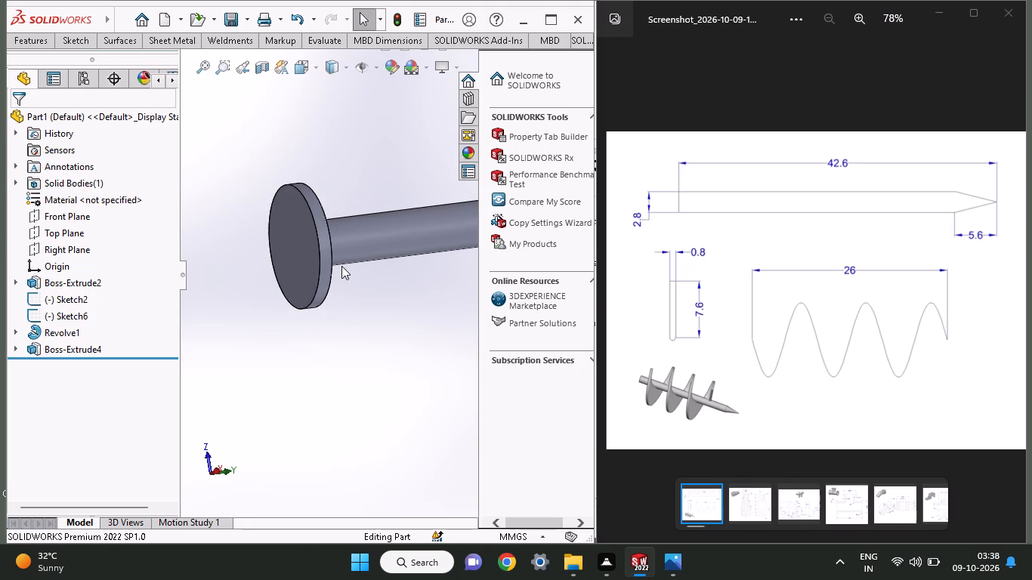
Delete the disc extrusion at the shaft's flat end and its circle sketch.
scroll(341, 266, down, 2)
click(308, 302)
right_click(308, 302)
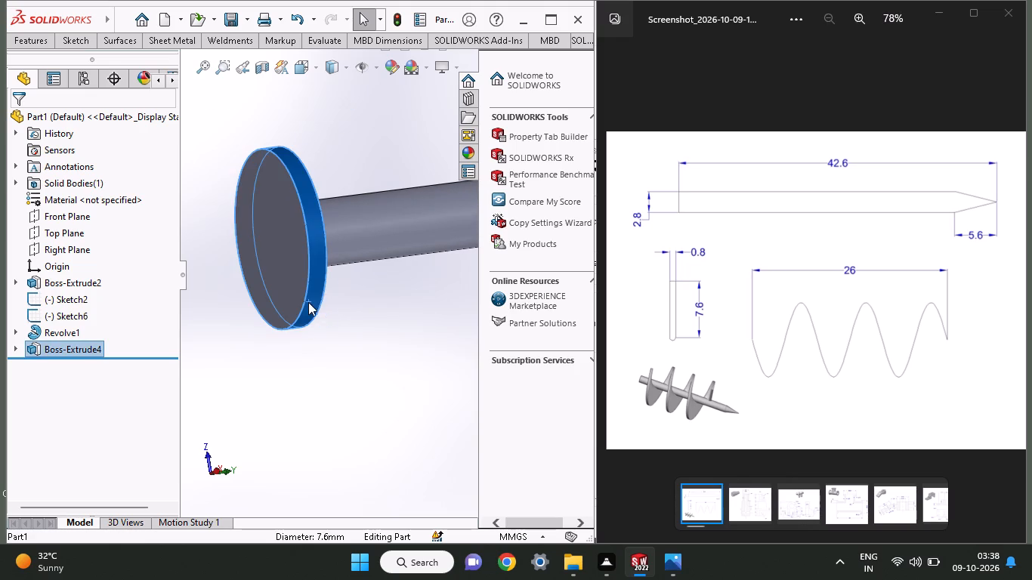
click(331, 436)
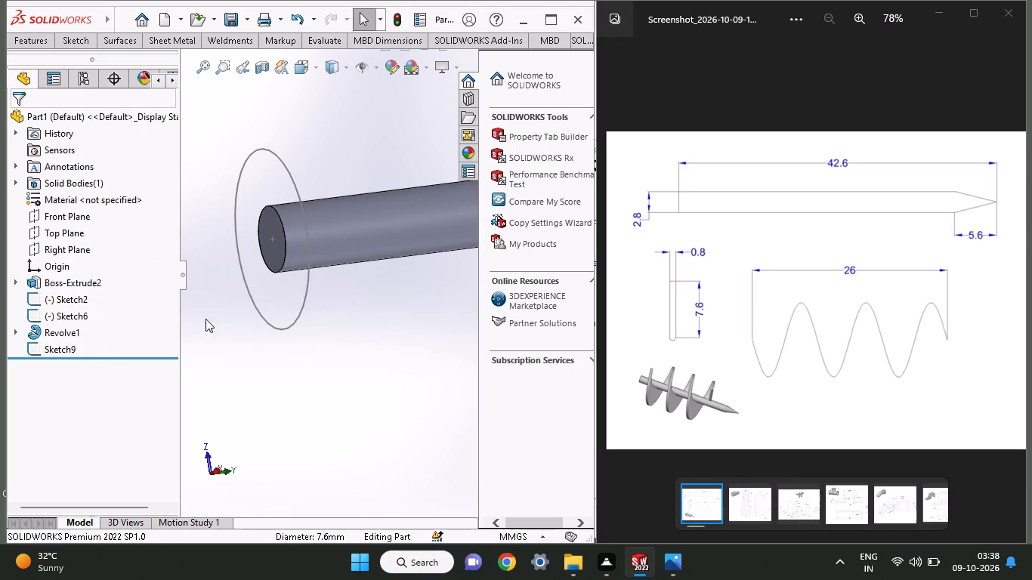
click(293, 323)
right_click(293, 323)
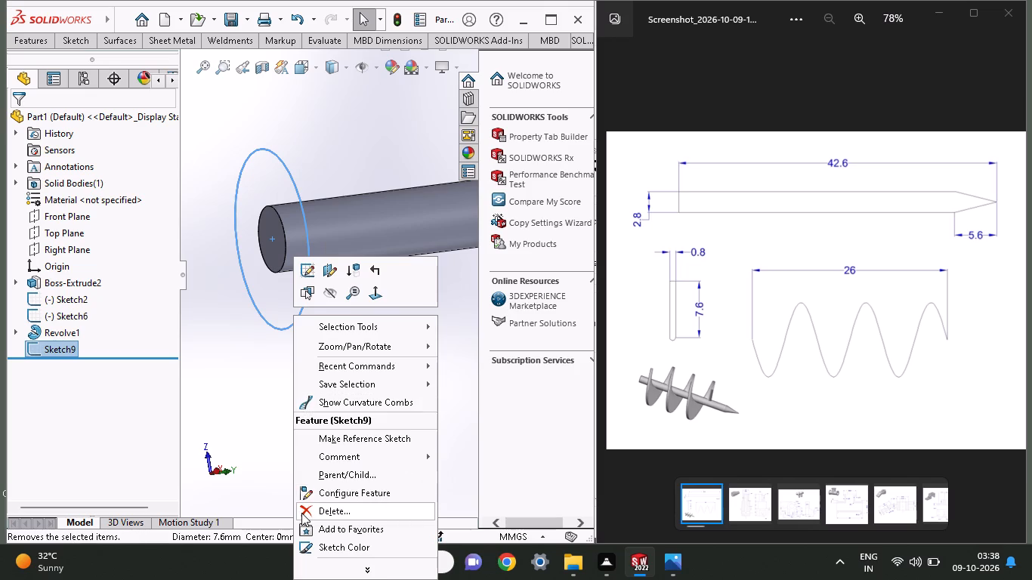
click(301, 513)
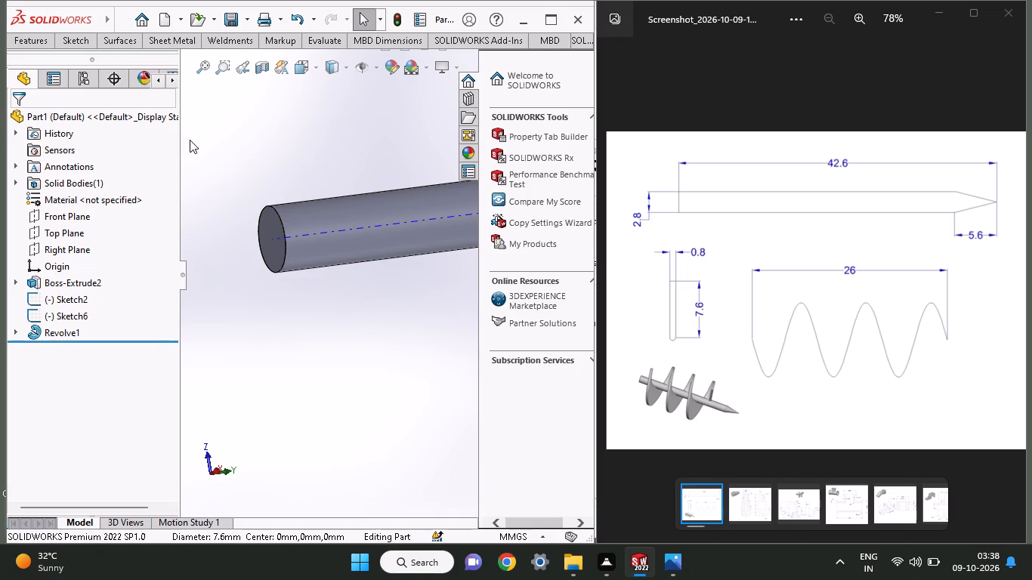
Sketch a 1.4 mm radius circle on the shaft's flat end face, centred on the origin and matching the shaft's edge.
click(76, 40)
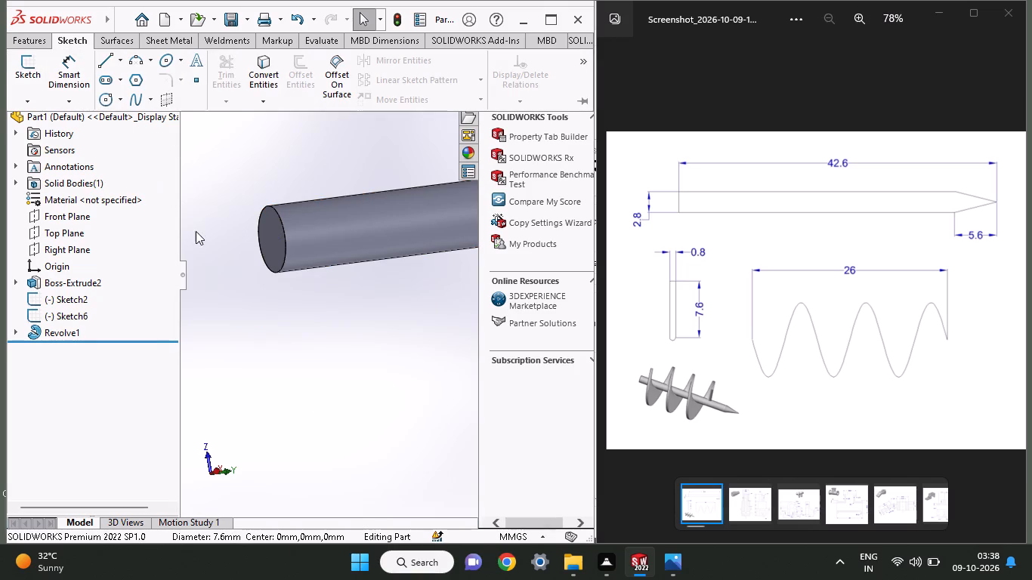
click(273, 255)
click(335, 215)
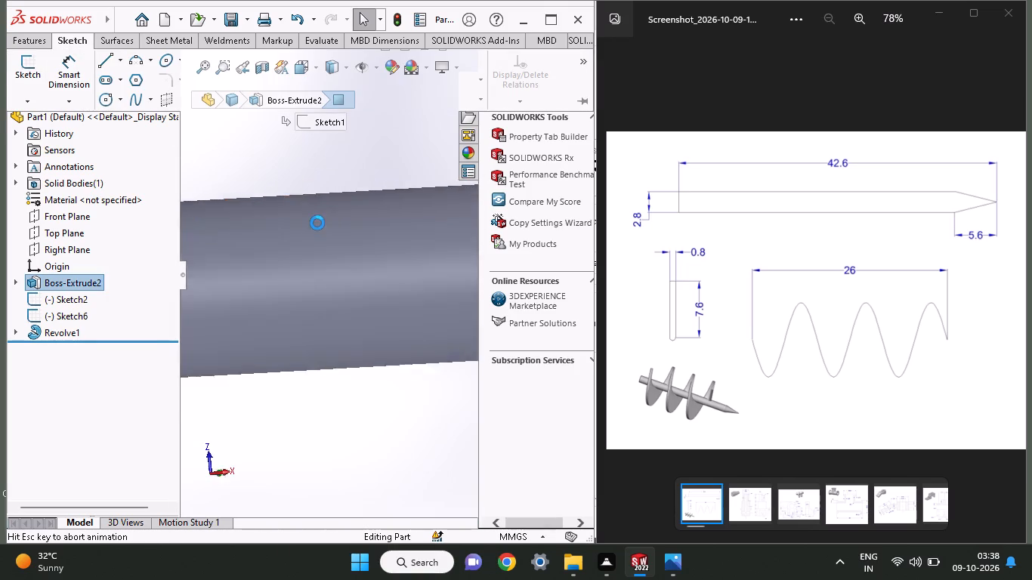
click(61, 35)
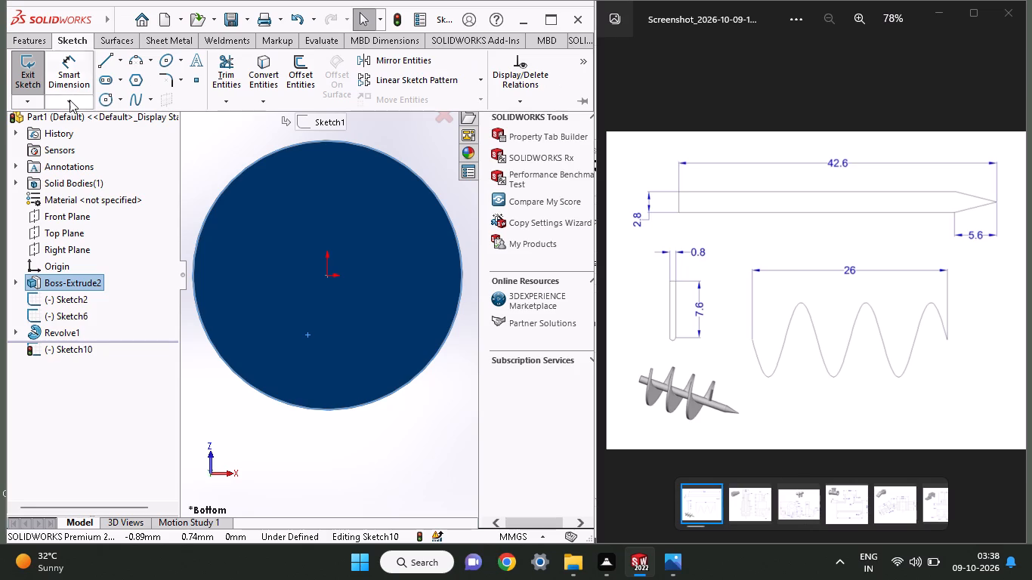
click(110, 106)
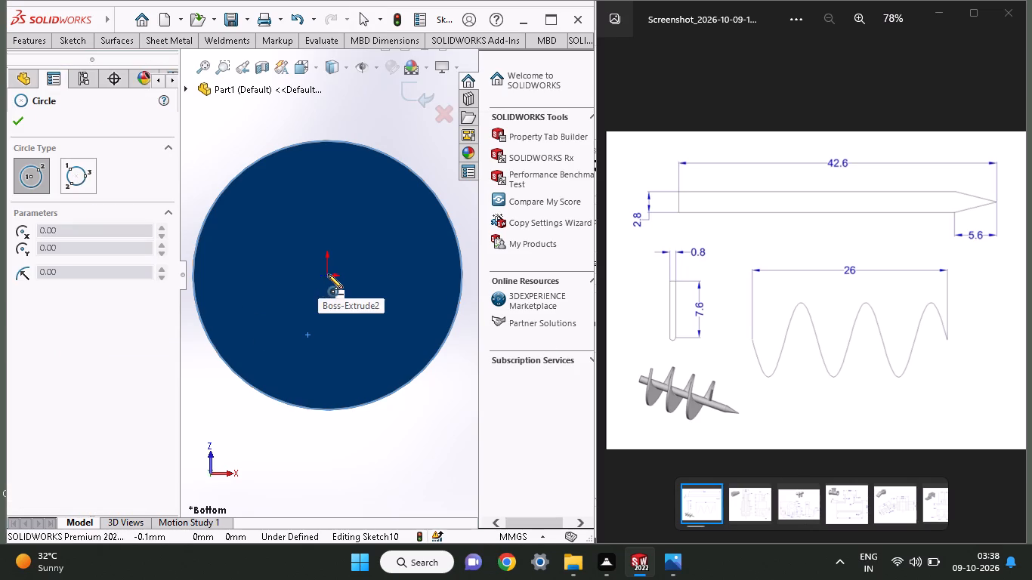
click(328, 274)
click(366, 403)
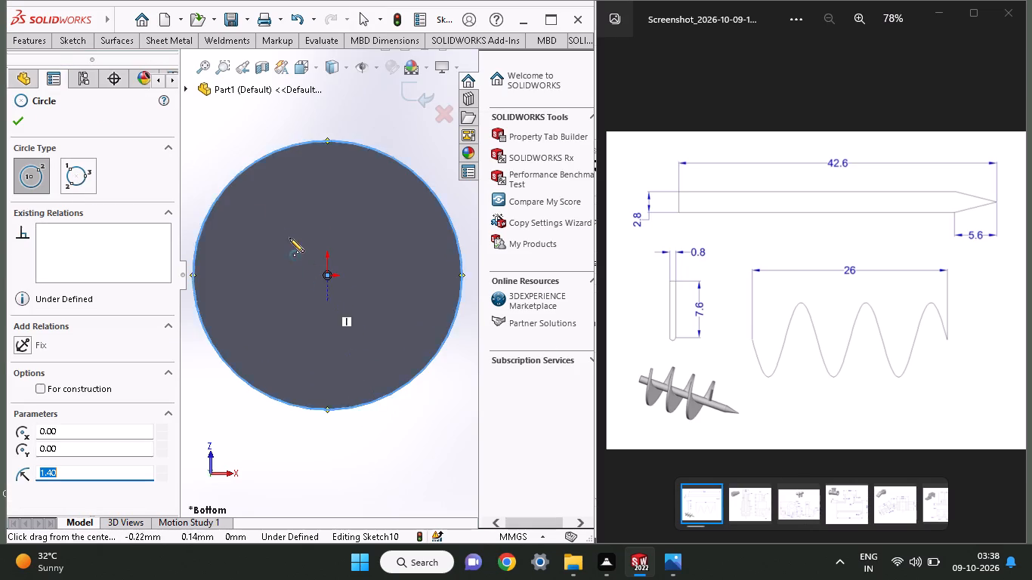
Cut the shaft back from its flat end with a 10 mm blind extruded cut of the circle.
click(43, 44)
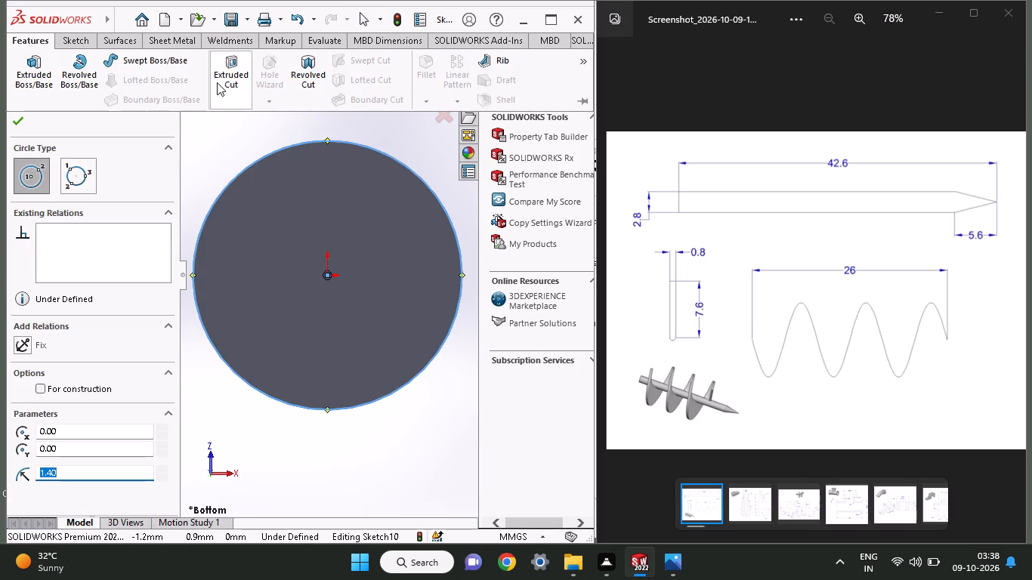
click(217, 82)
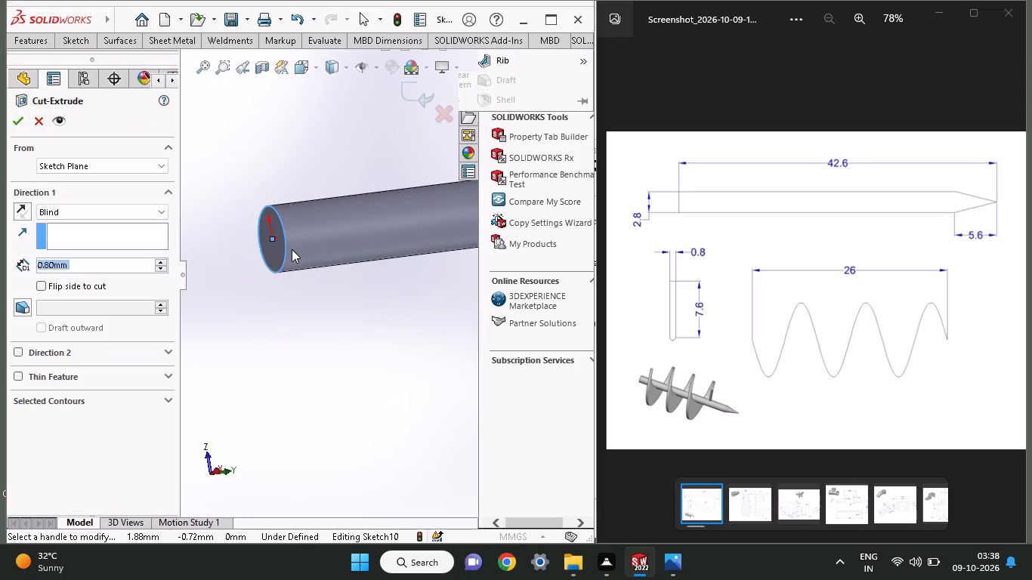
text(20.)
key(BackSpace)
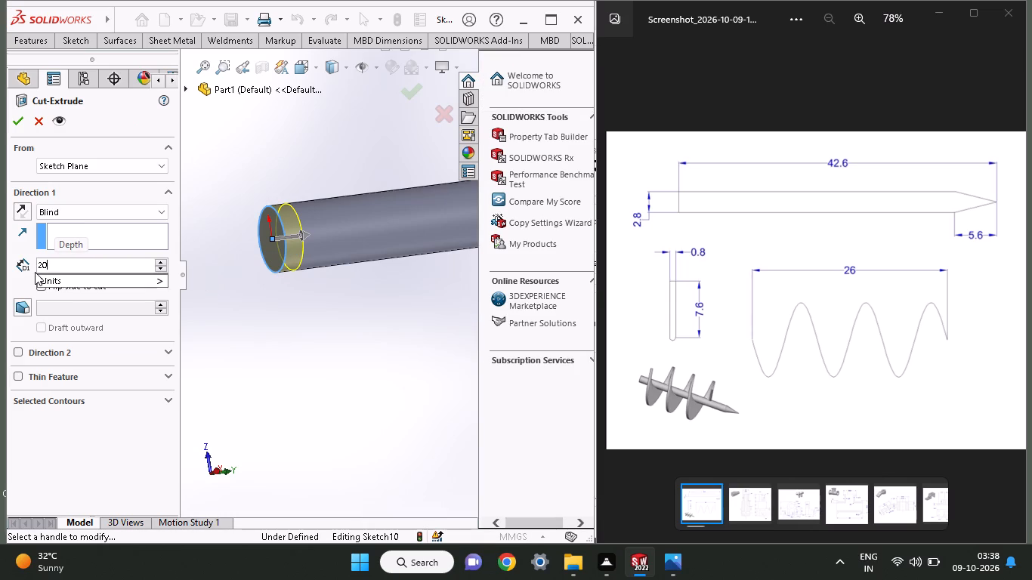
key(Return)
scroll(307, 261, up, 3)
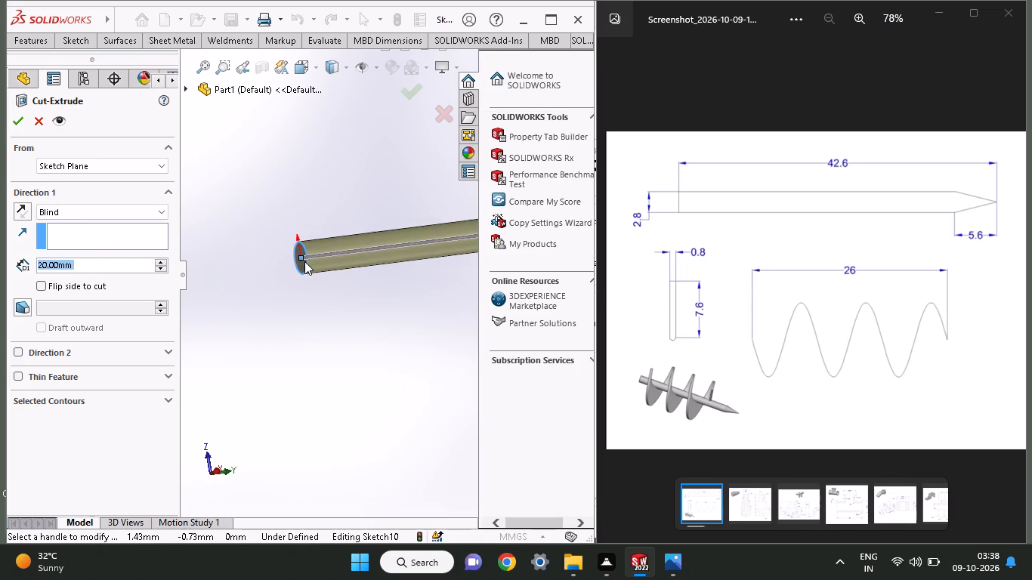
scroll(304, 261, up, 7)
scroll(339, 272, down, 5)
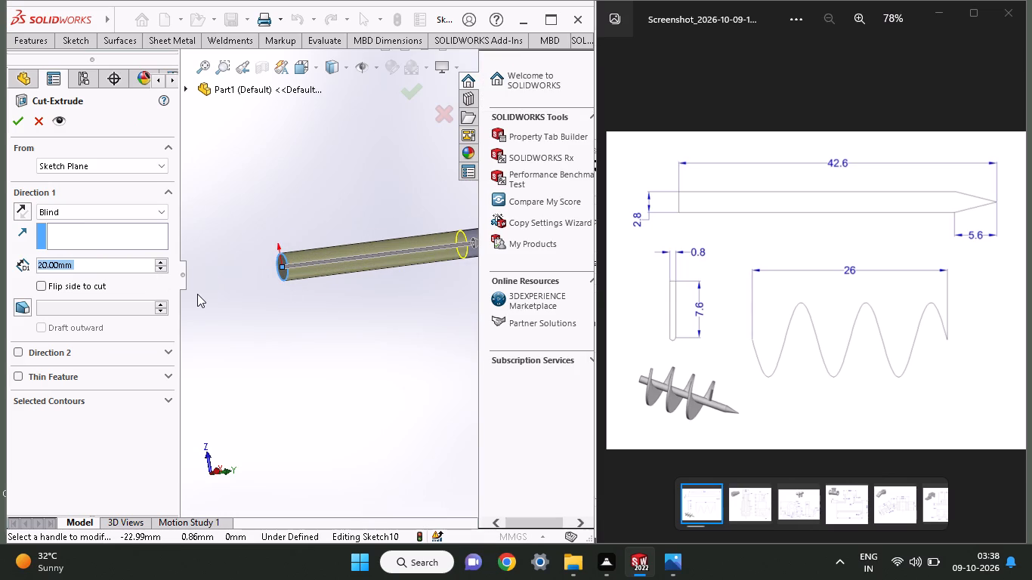
text(01)
key(BackSpace)
key(BackSpace)
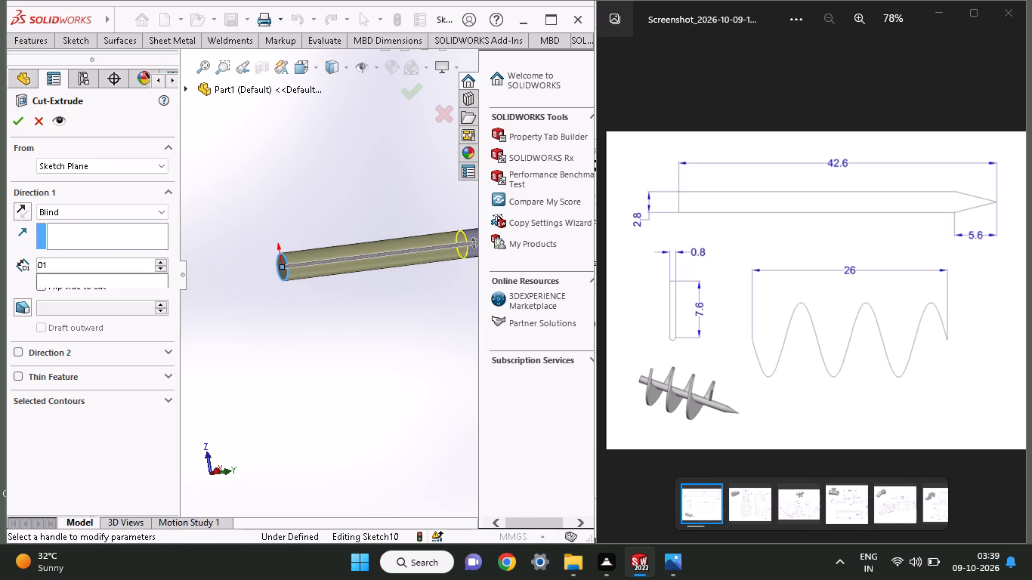
text(10)
key(Return)
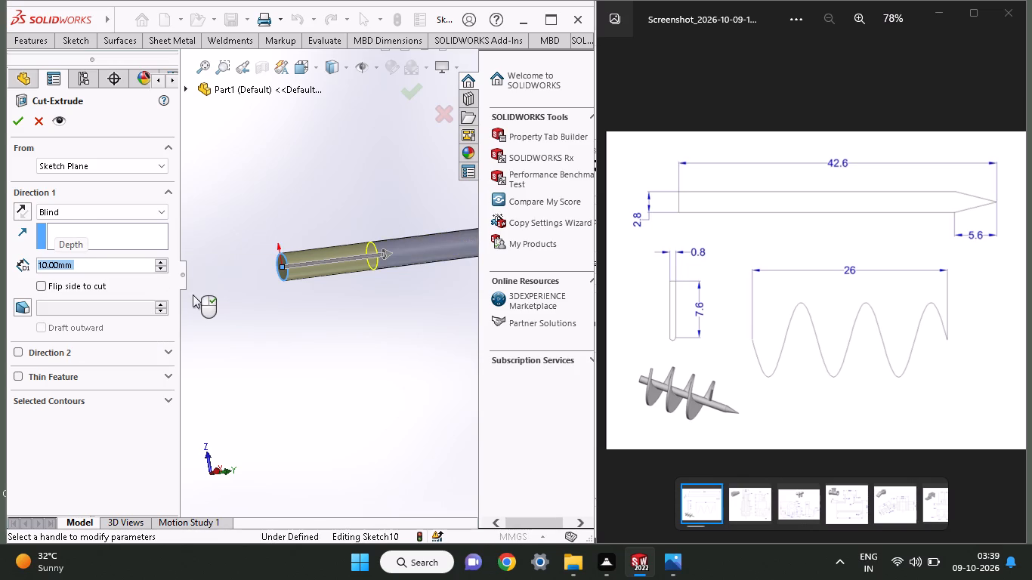
click(21, 122)
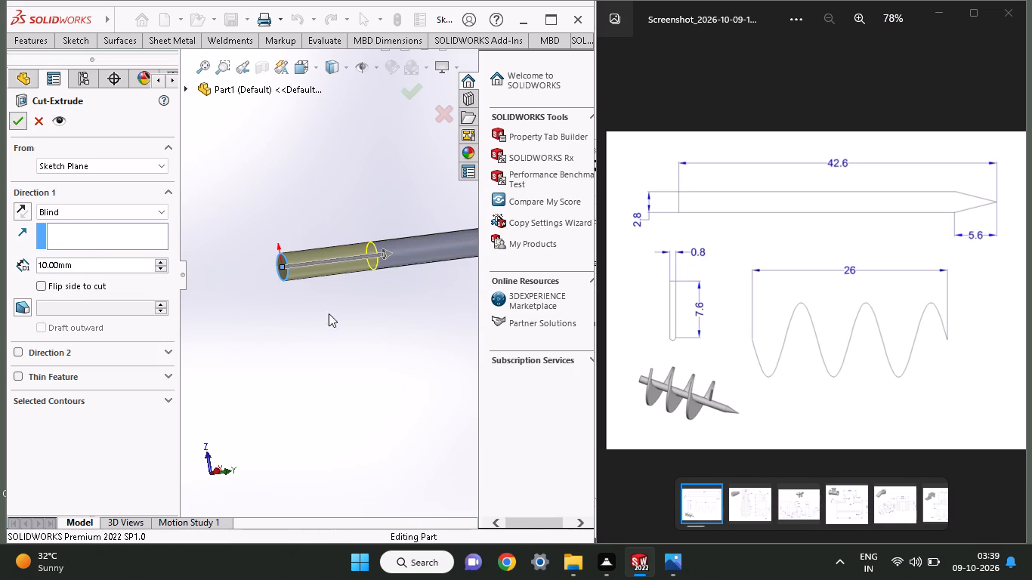
Sketch a circle of about 3.2 mm radius on the shaft's new flat end face, centred on the origin.
click(371, 258)
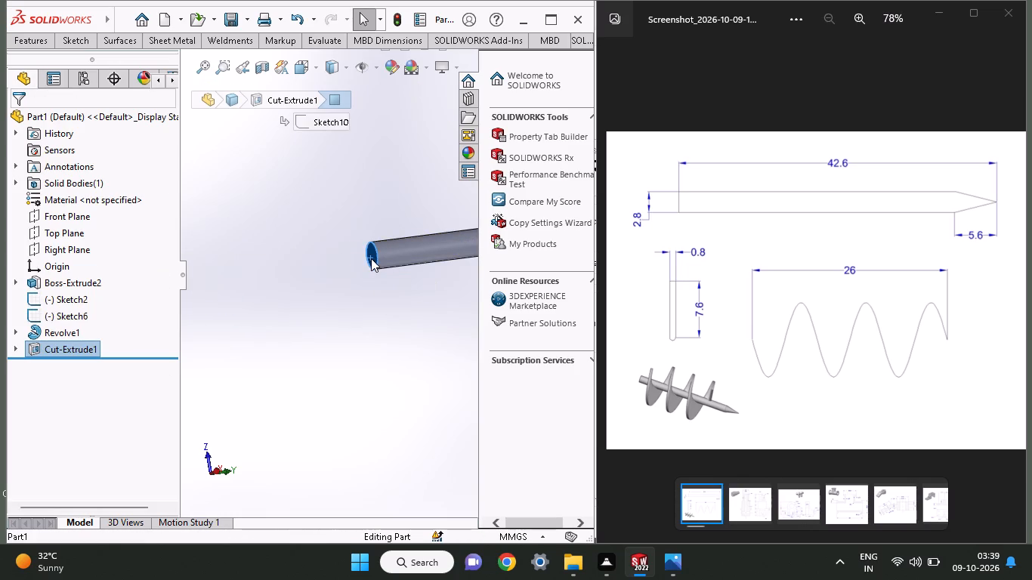
click(431, 221)
scroll(404, 251, up, 6)
click(74, 35)
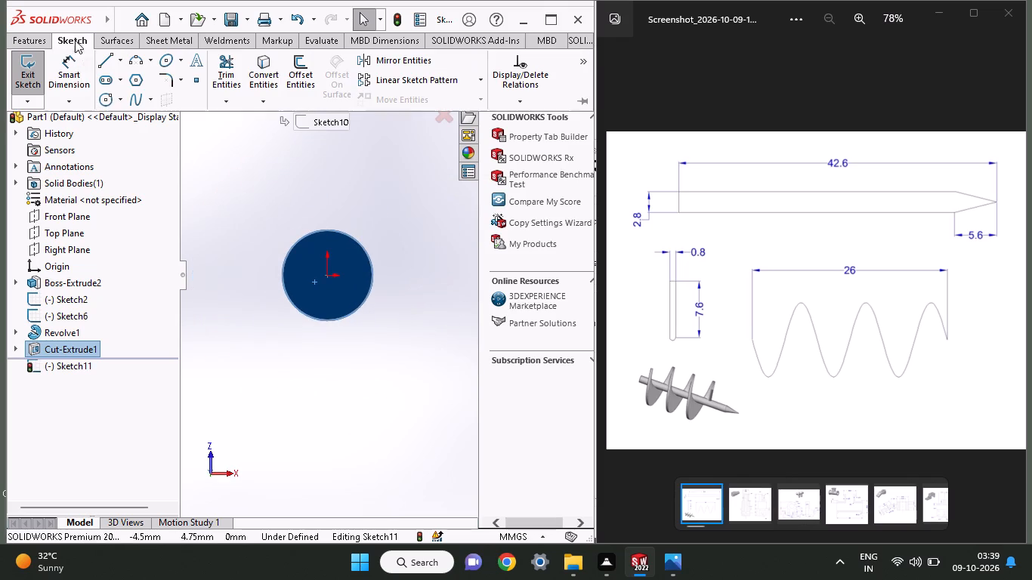
click(107, 100)
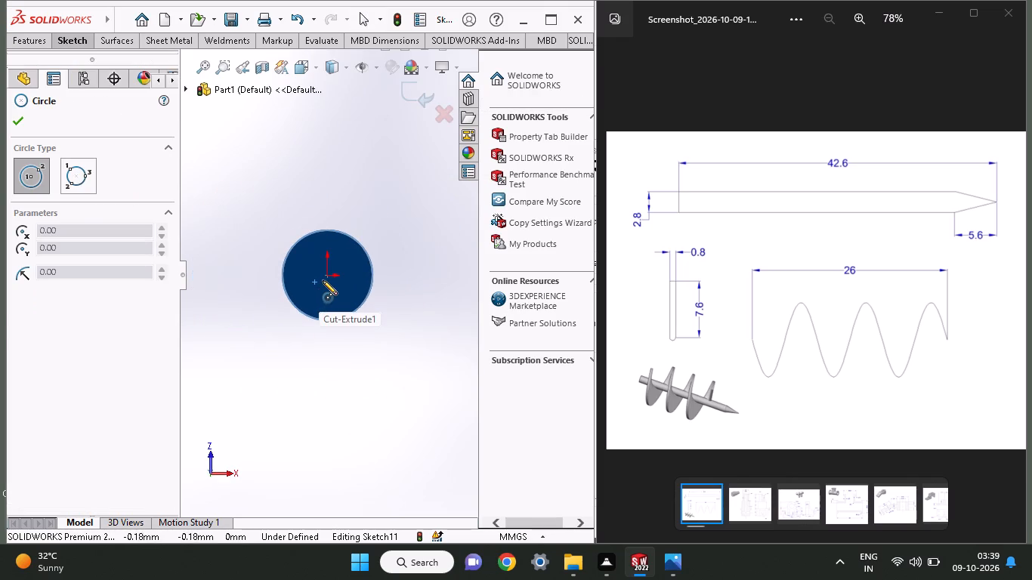
click(326, 275)
click(350, 377)
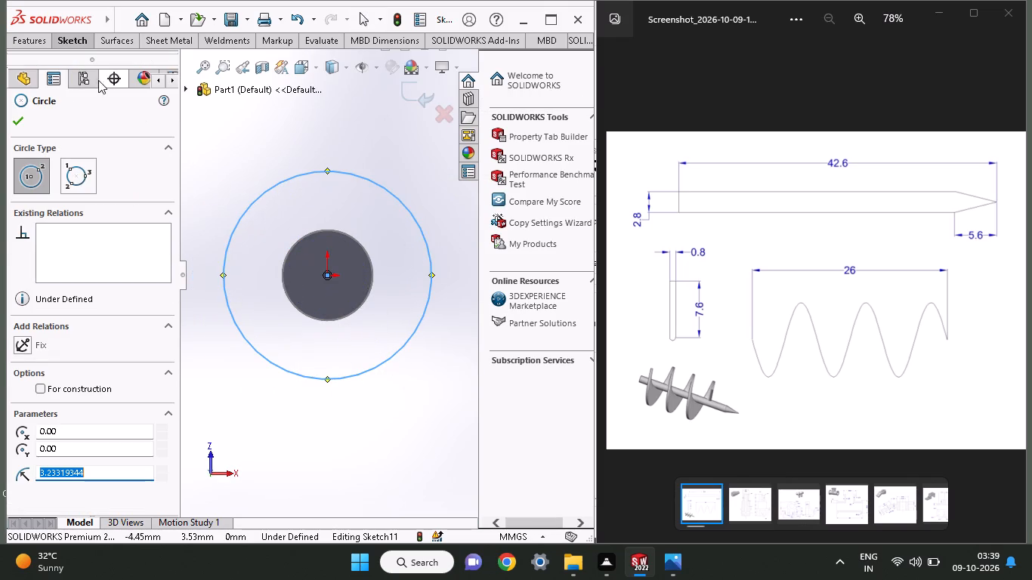
Dimension the circle around the shortened shaft's end face to a 7.6 mm diameter.
click(83, 44)
click(82, 80)
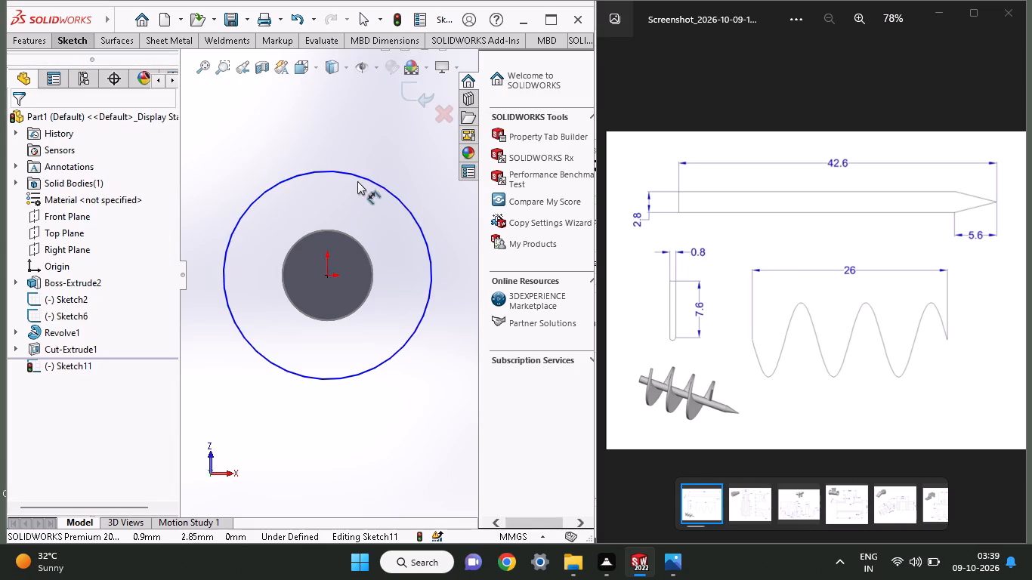
click(357, 177)
click(323, 135)
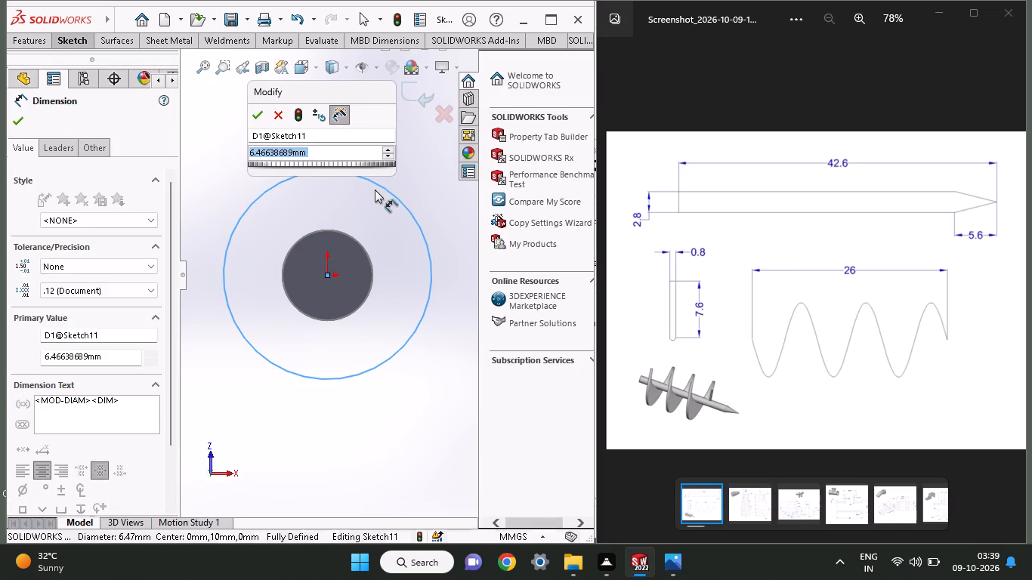
key(1)
key(BackSpace)
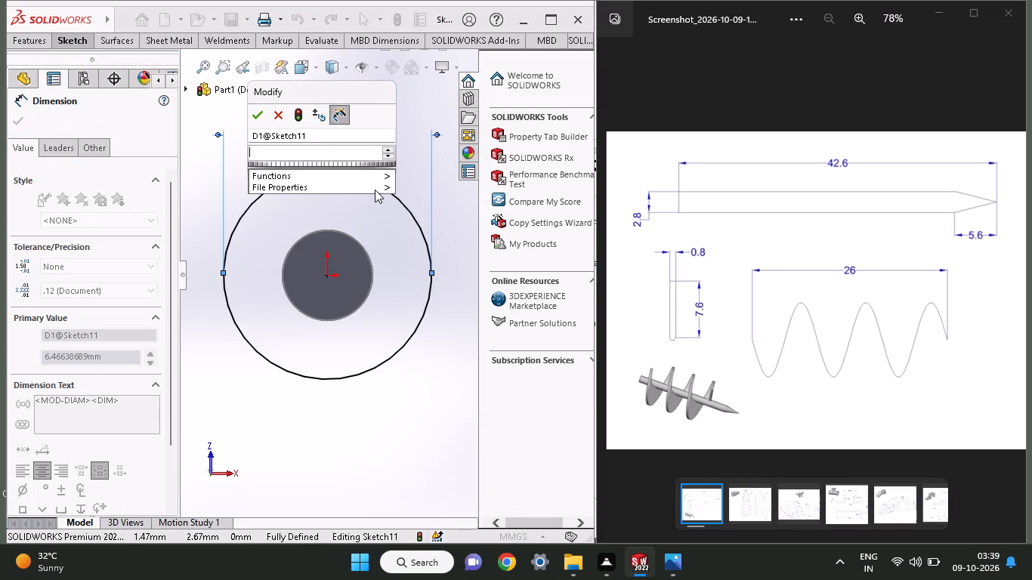
text(7.6)
key(Return)
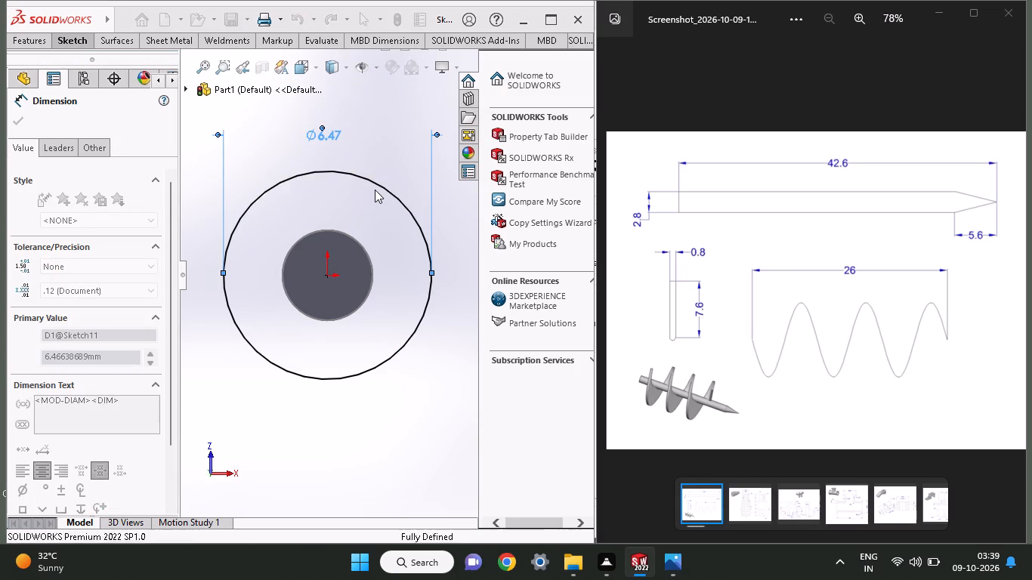
scroll(375, 190, up, 2)
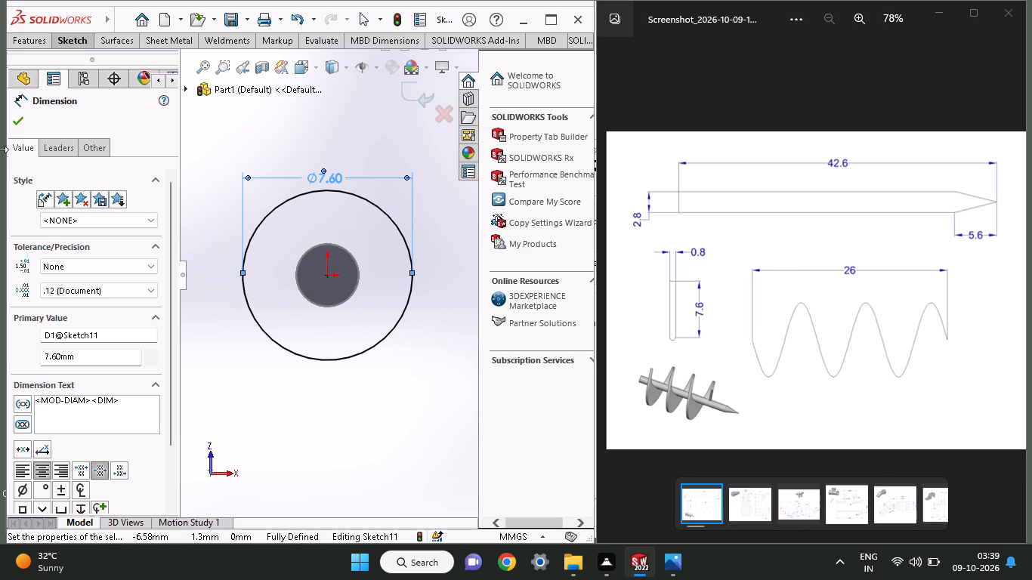
click(17, 129)
Extrude the 7.6 mm circle 0.8 mm as a blind boss, reversed to run along the shaft, with merge result on.
click(40, 43)
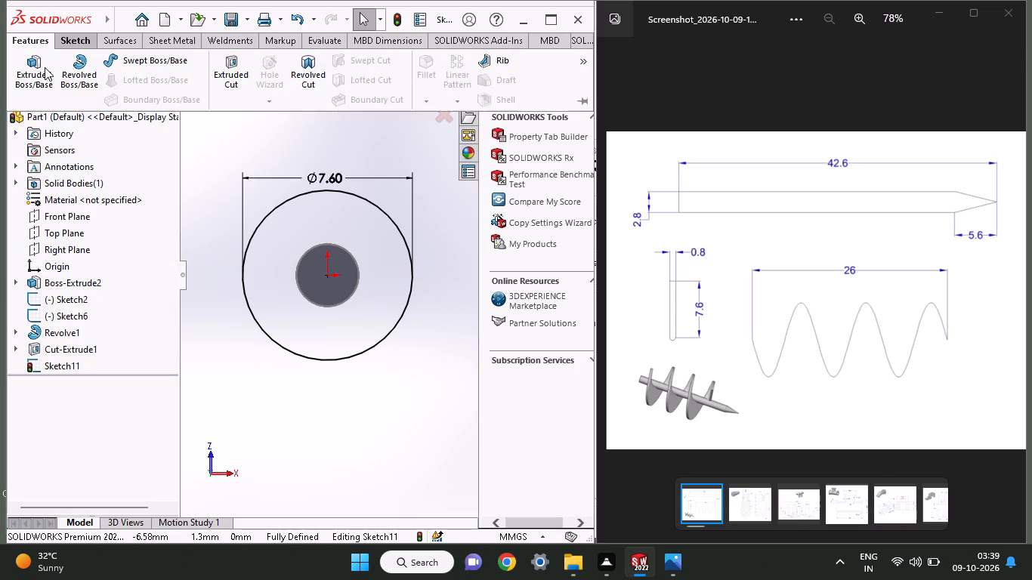
click(42, 81)
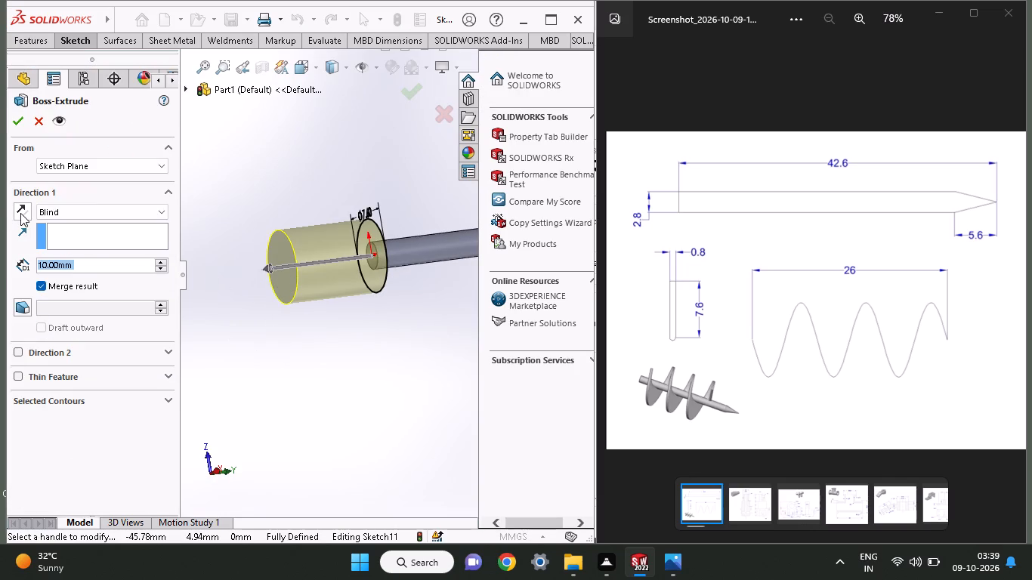
click(20, 213)
drag(91, 271, 15, 275)
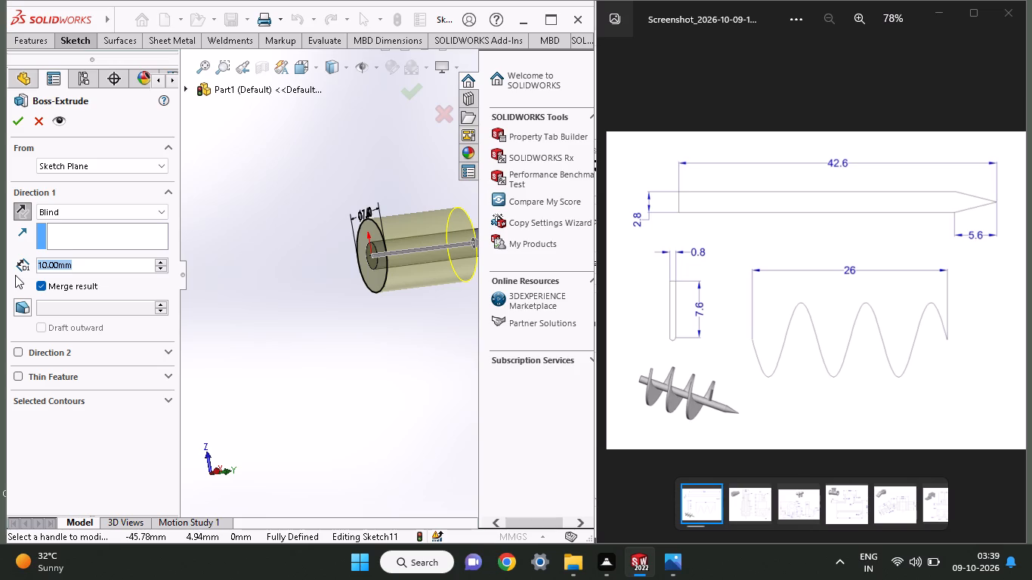
text(0.8)
key(Return)
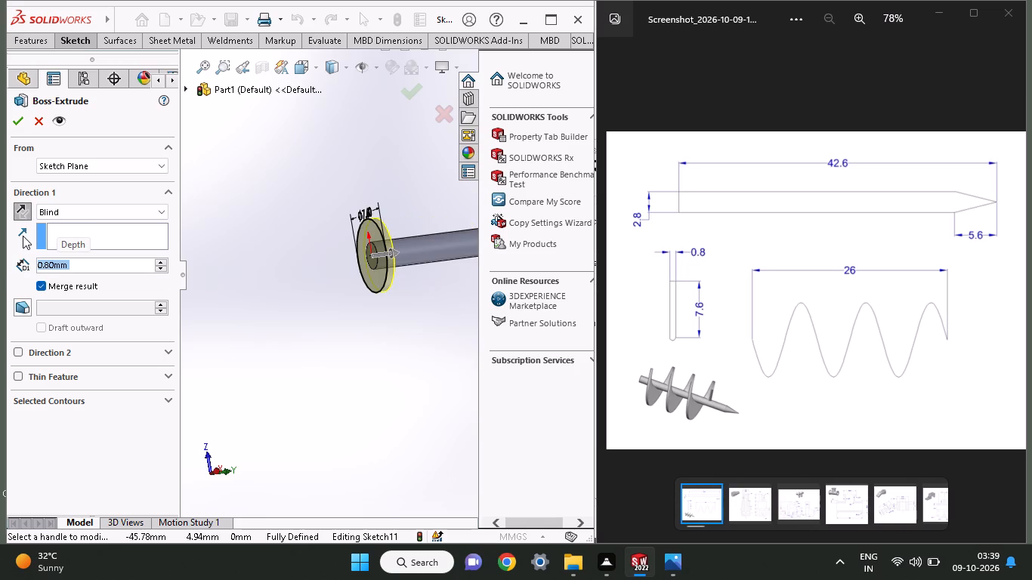
click(21, 118)
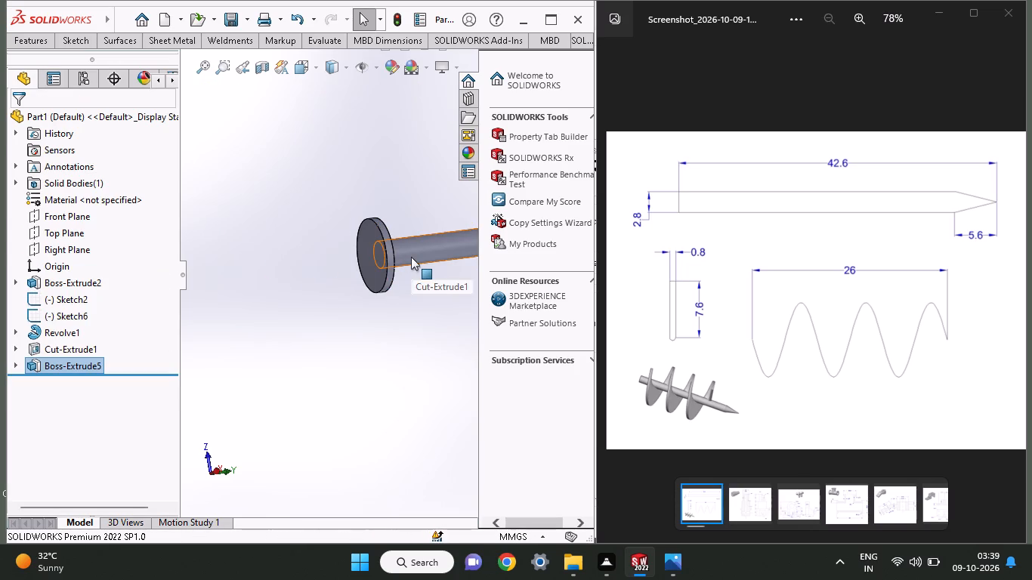
Sketch a 1.4 mm radius circle on the disc's outer face, centred on the origin and matching the shaft's outline.
click(379, 270)
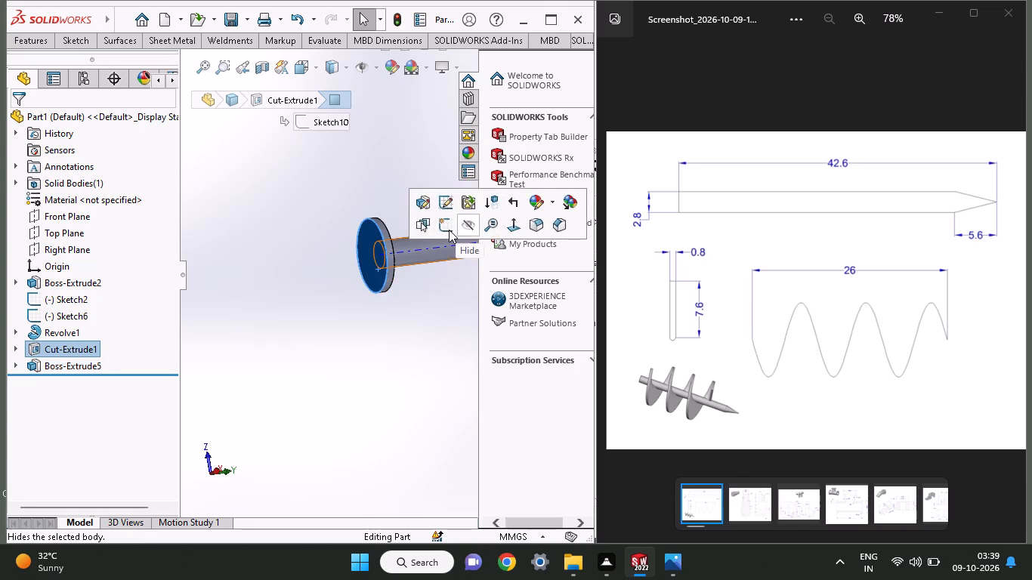
click(449, 230)
click(79, 40)
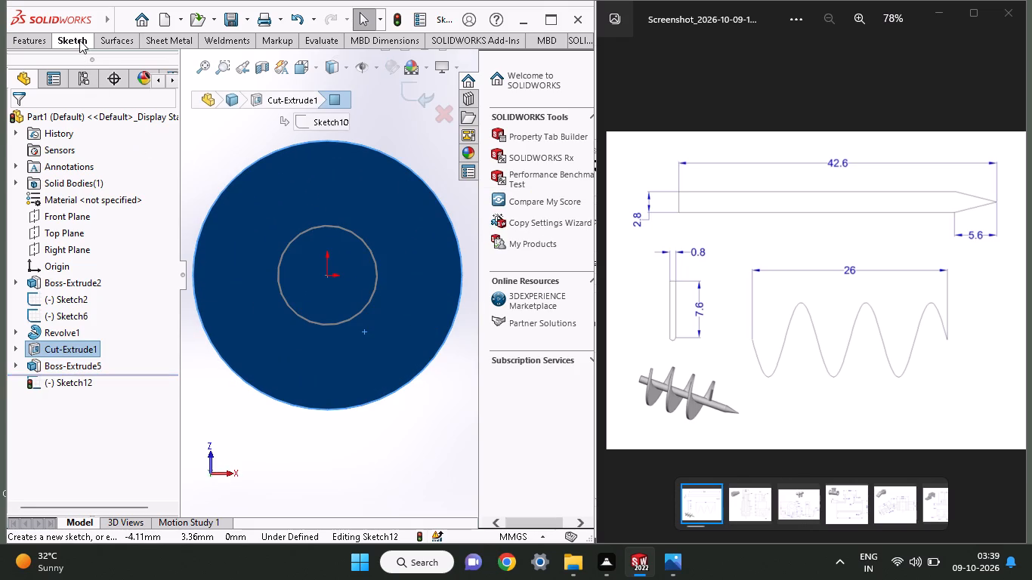
click(107, 104)
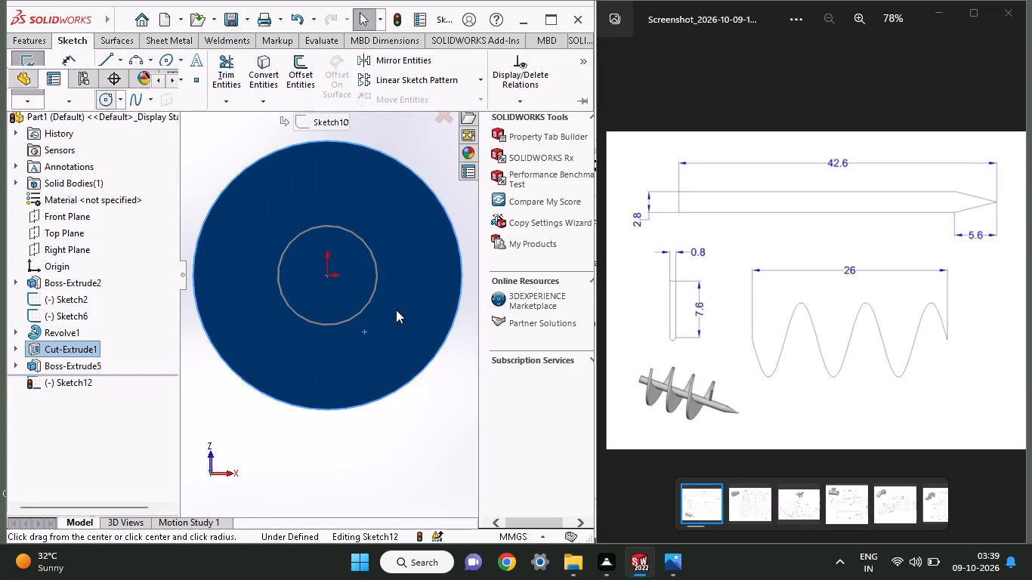
click(323, 278)
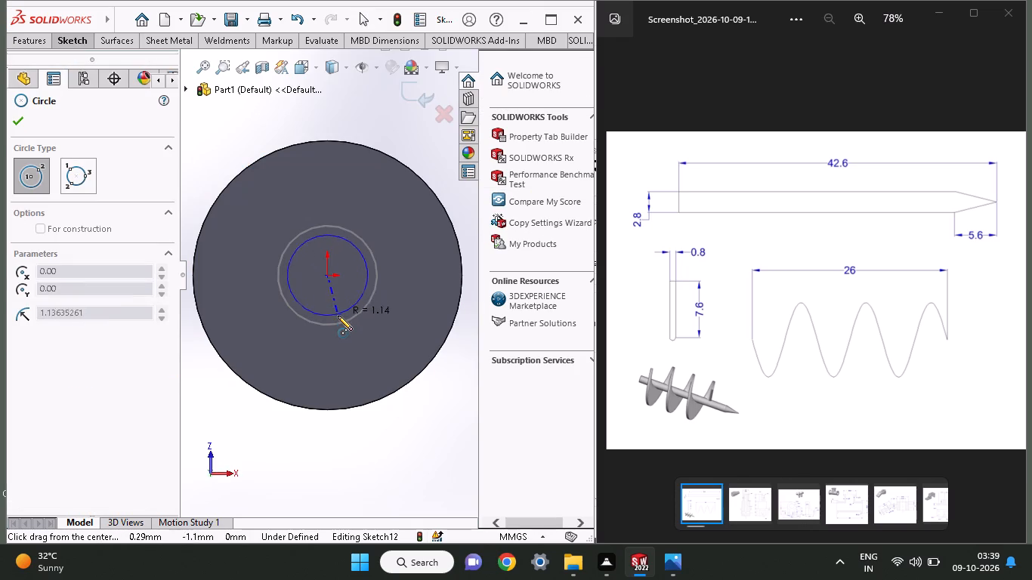
click(338, 322)
Extrude the 1.4 mm radius circle 10 mm outward from the disc as a blind boss, with merge result on.
click(27, 36)
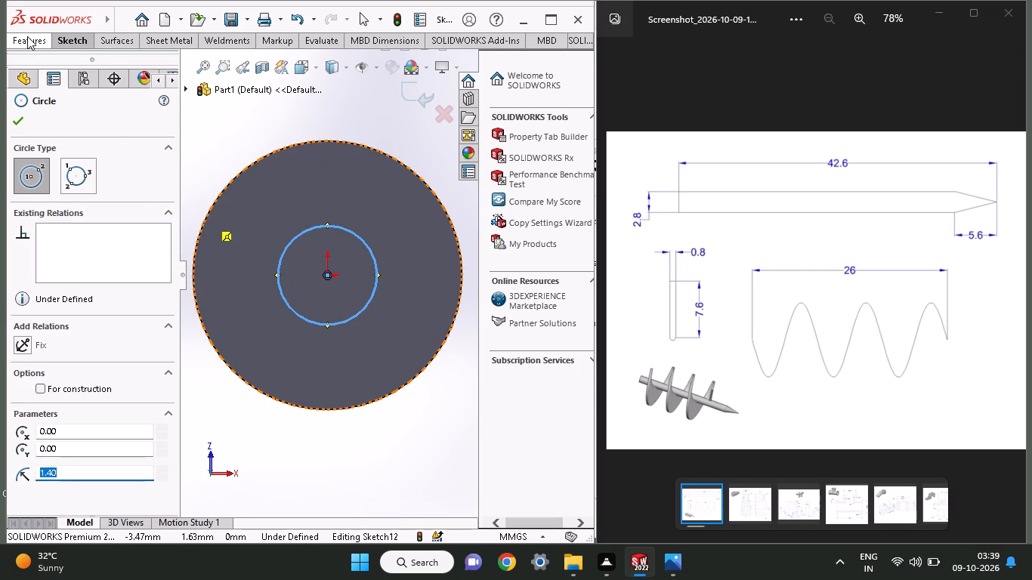
click(48, 74)
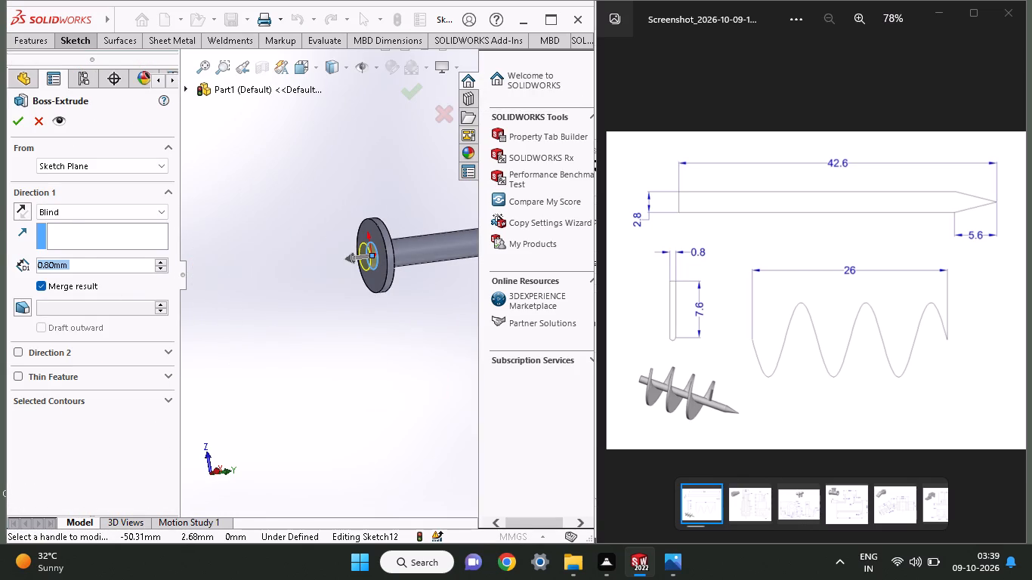
text(10)
key(Return)
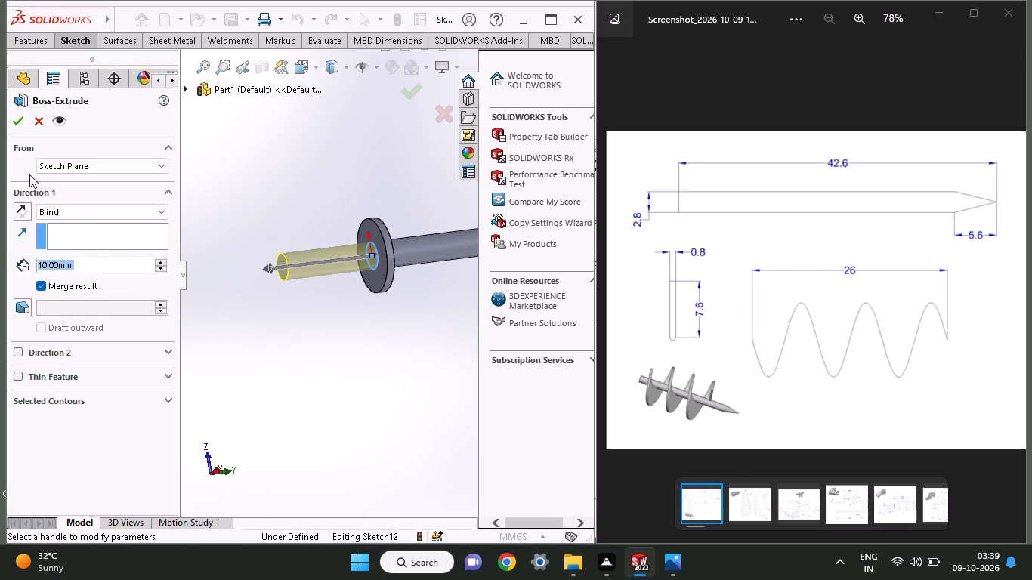
click(15, 122)
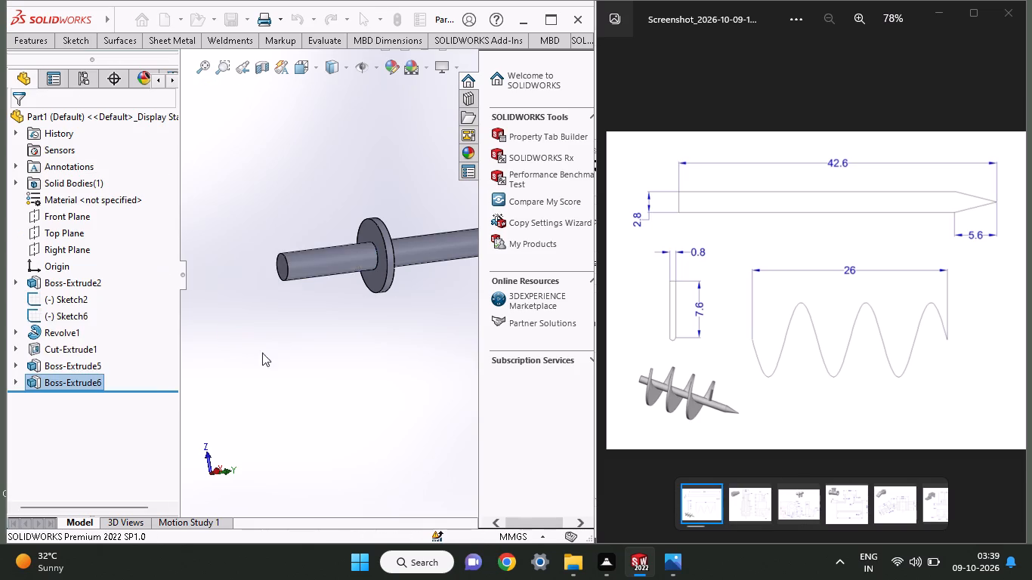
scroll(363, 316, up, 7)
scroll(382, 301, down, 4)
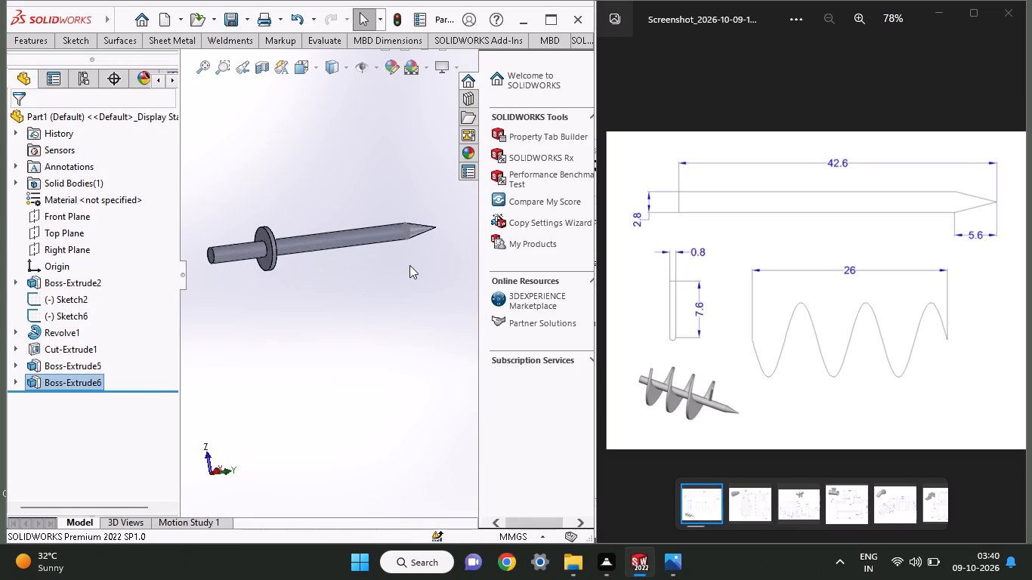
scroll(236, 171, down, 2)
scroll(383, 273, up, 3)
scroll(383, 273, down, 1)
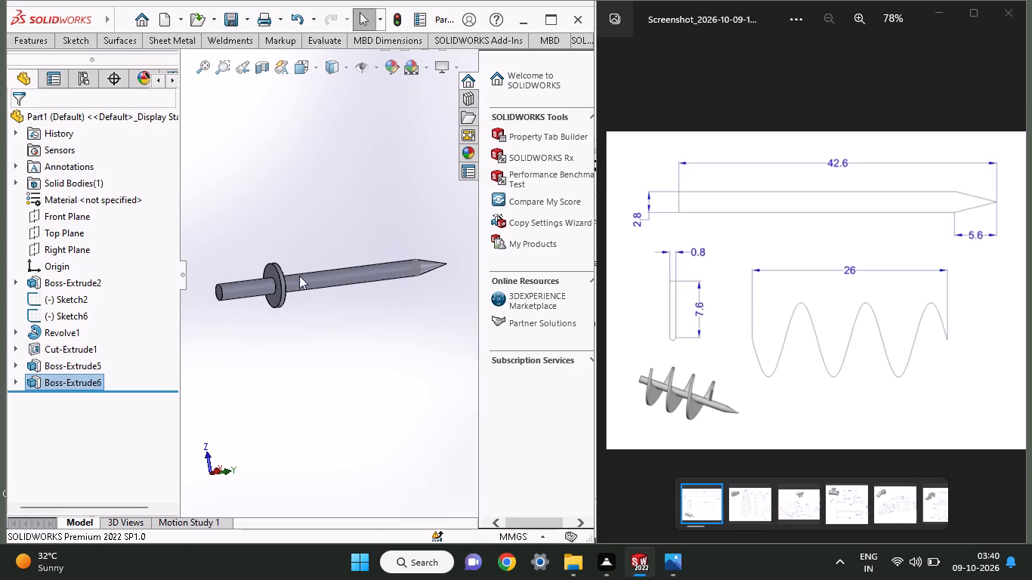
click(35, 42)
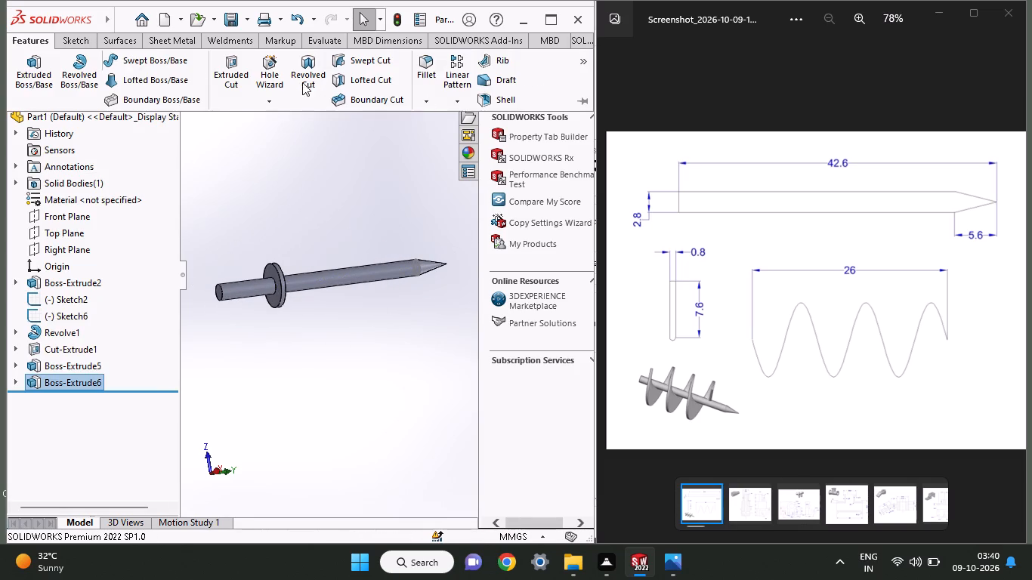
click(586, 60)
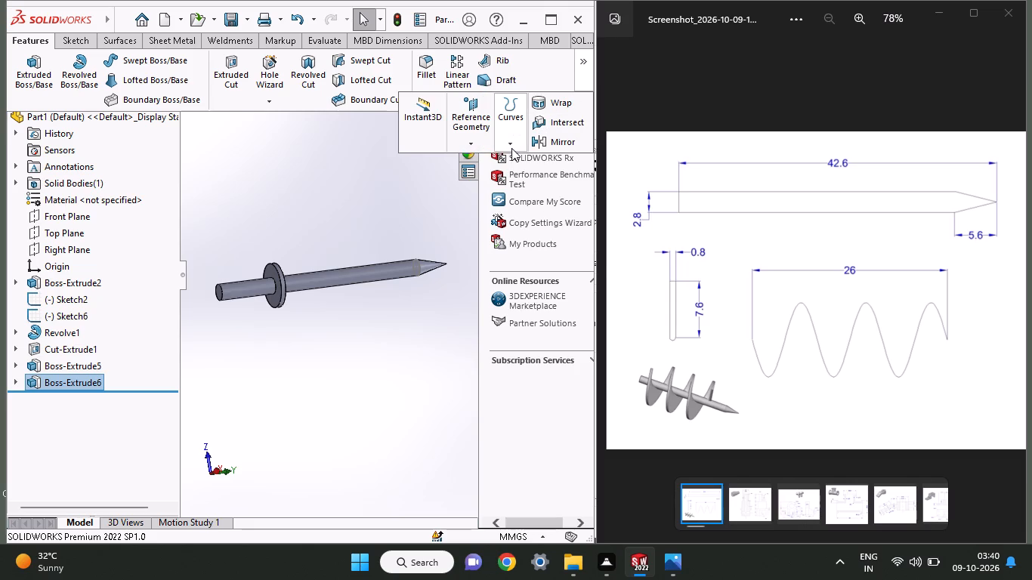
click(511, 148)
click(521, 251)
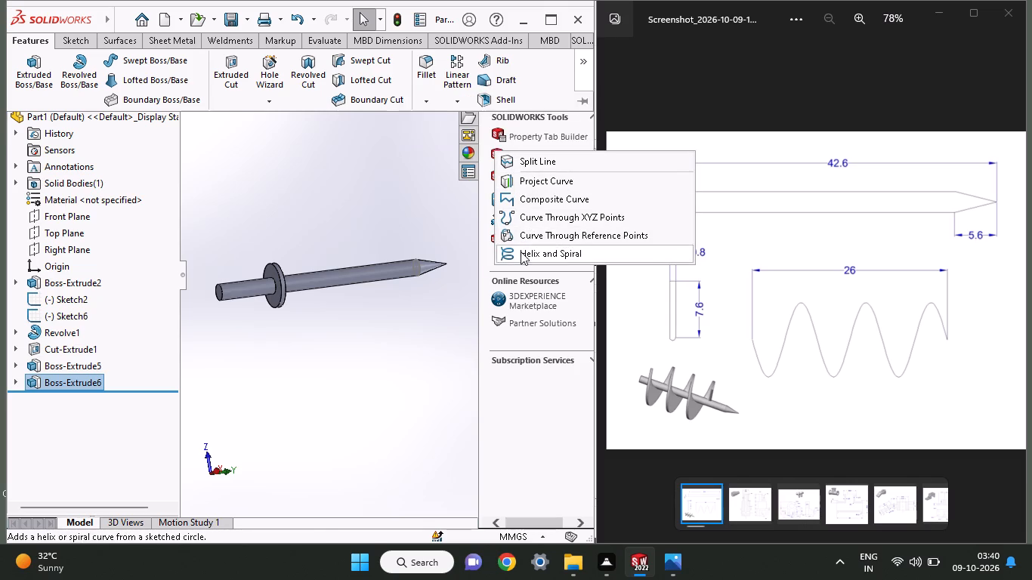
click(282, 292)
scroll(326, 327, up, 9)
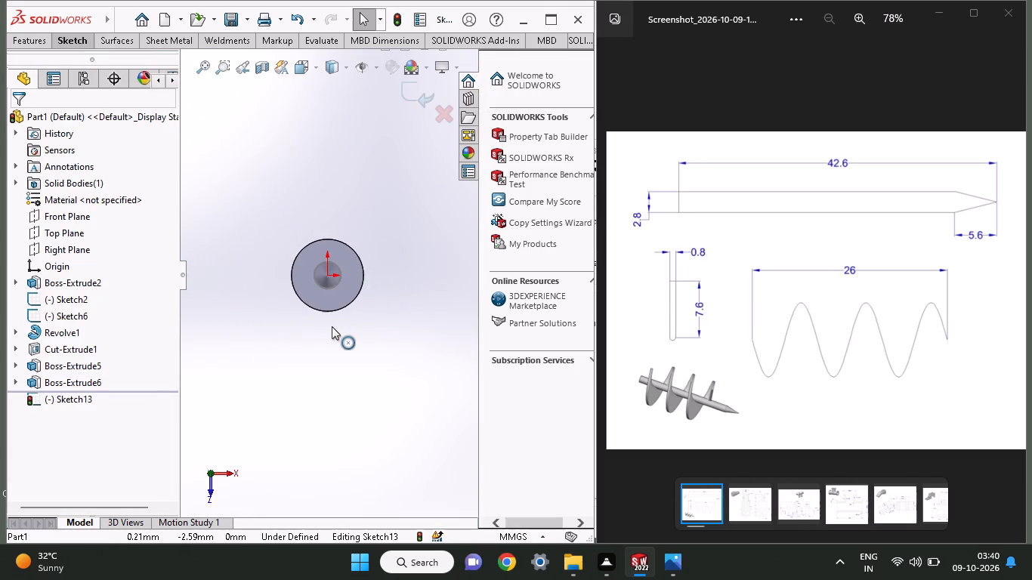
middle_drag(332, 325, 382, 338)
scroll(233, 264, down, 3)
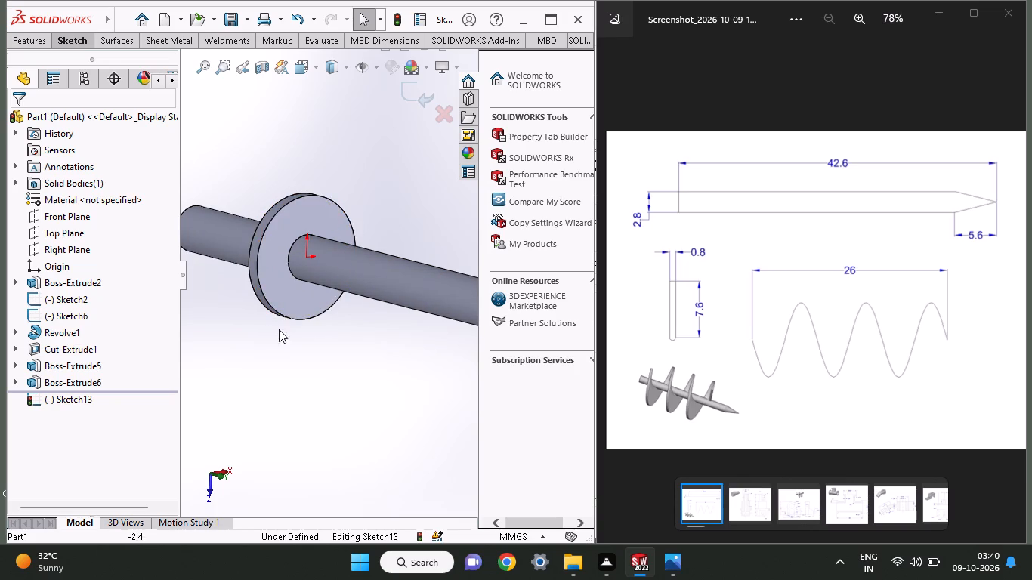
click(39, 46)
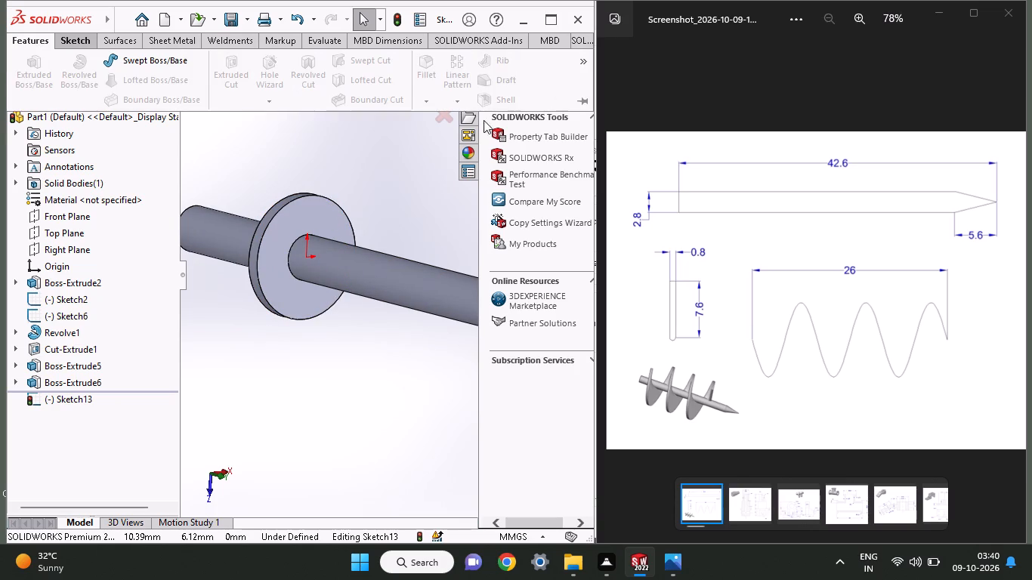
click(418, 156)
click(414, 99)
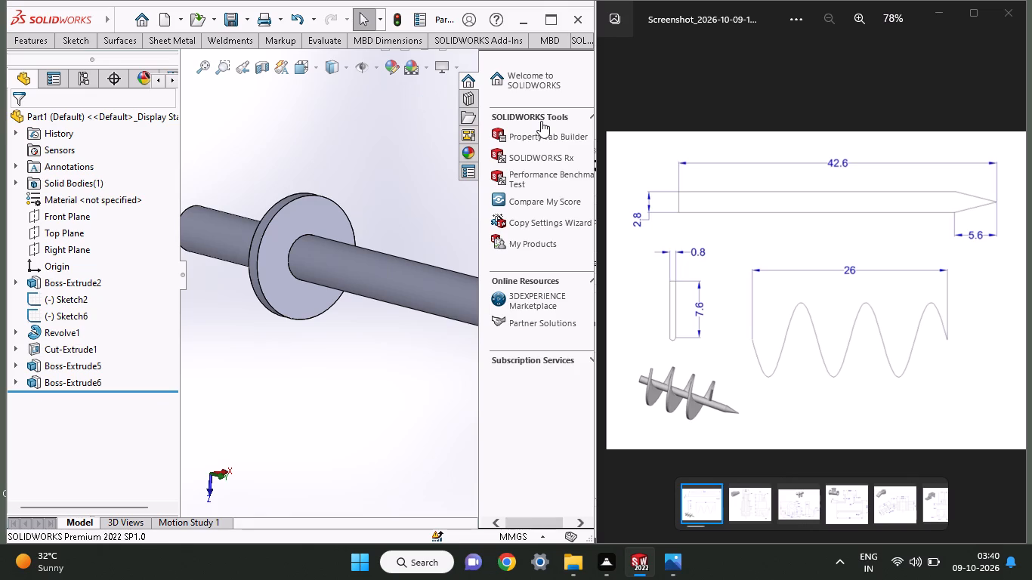
Start a helix on the disc's flat face opposite the pointed tip and sketch its 3.8 mm radius base circle, centred on the origin.
click(29, 40)
click(582, 69)
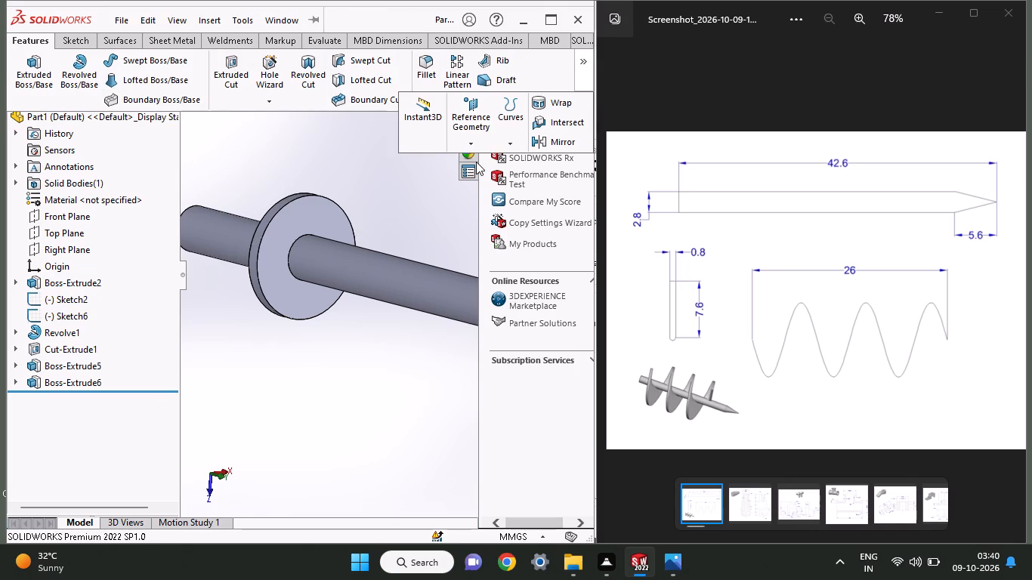
click(511, 119)
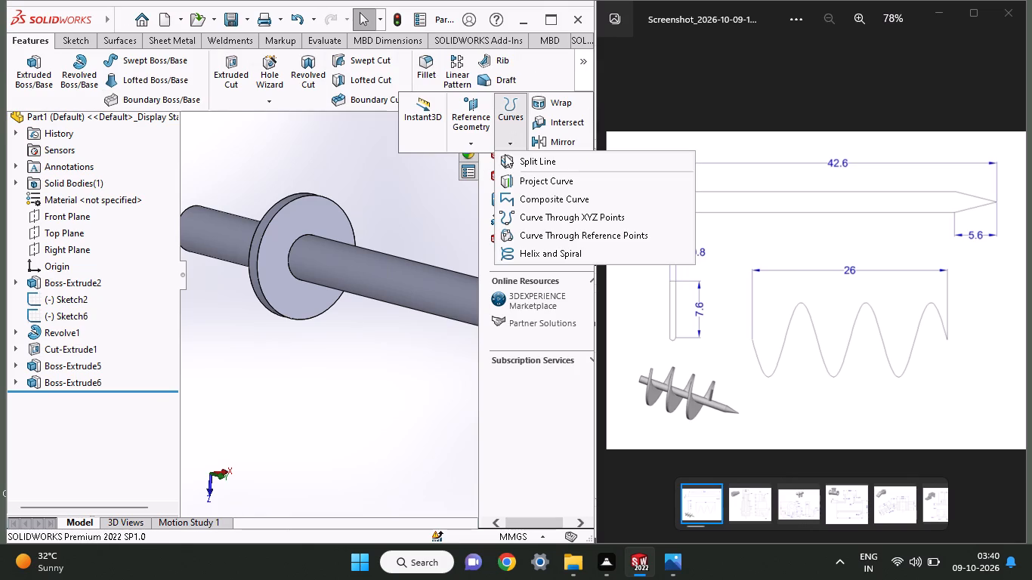
click(508, 250)
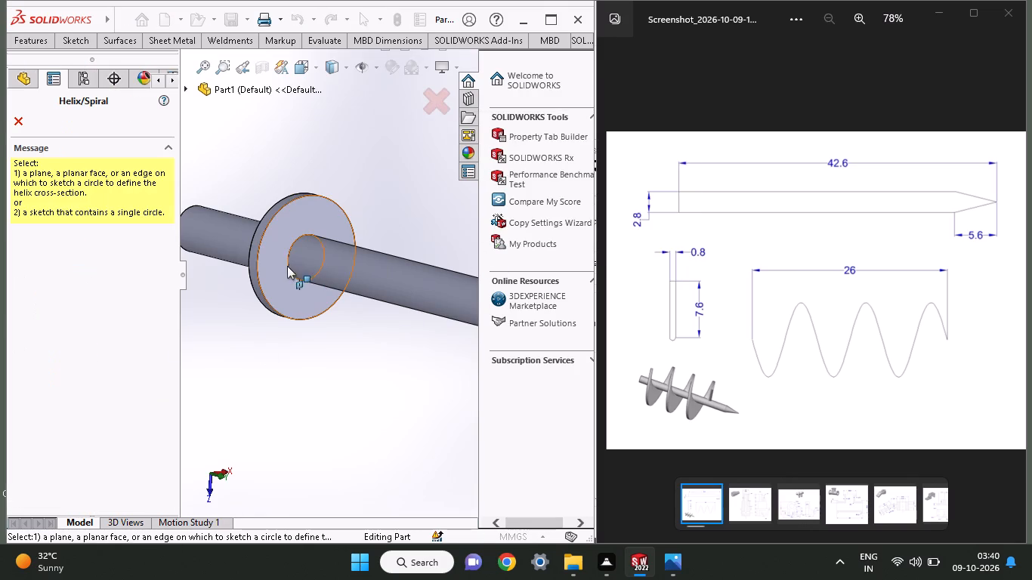
click(263, 235)
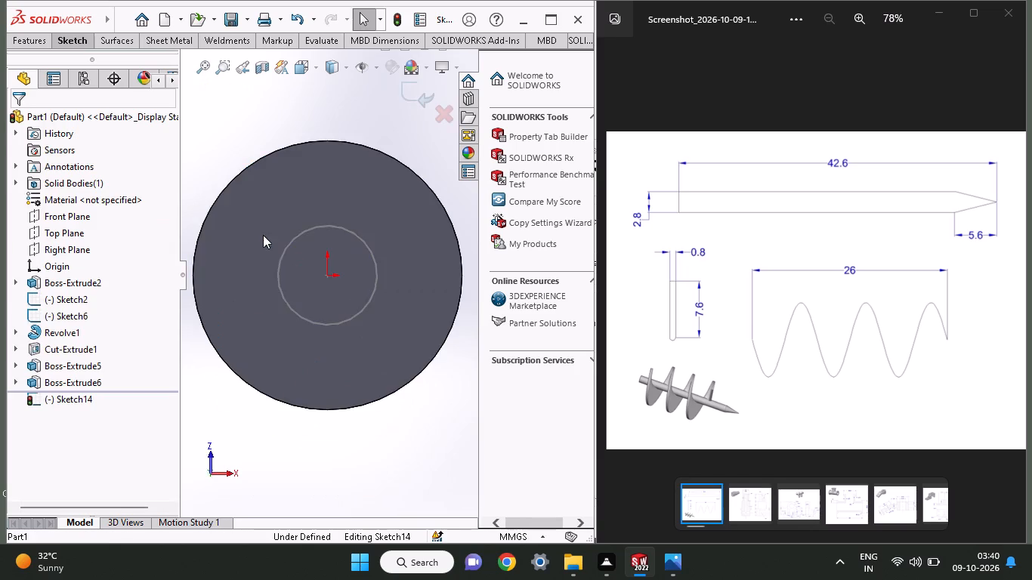
scroll(263, 235, up, 3)
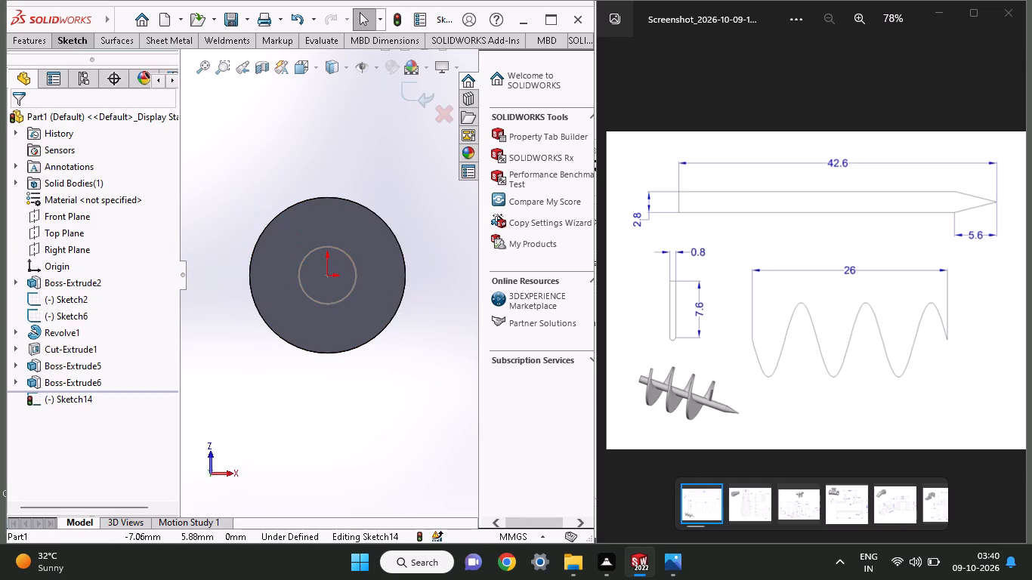
click(72, 45)
click(106, 100)
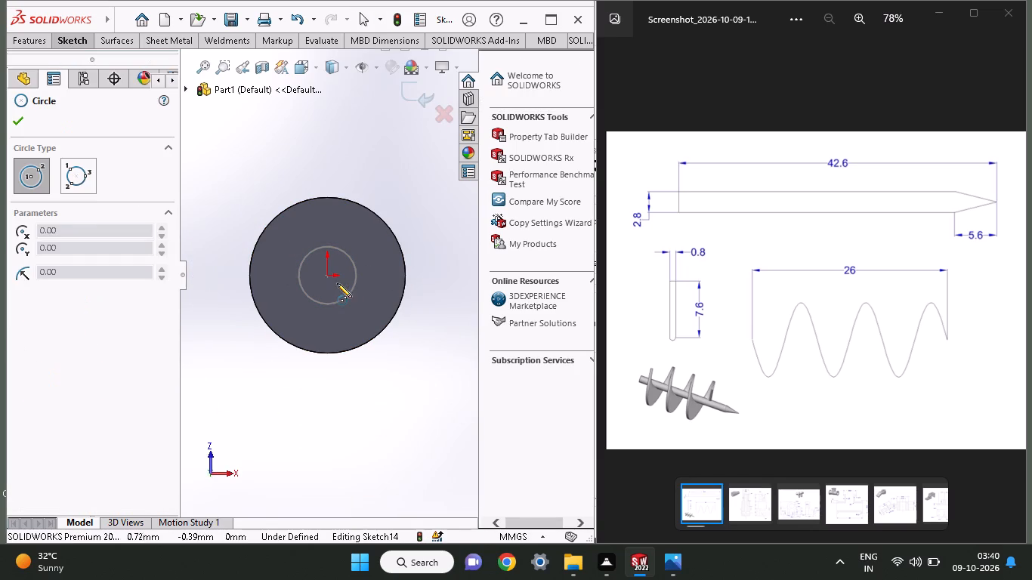
click(329, 276)
click(395, 305)
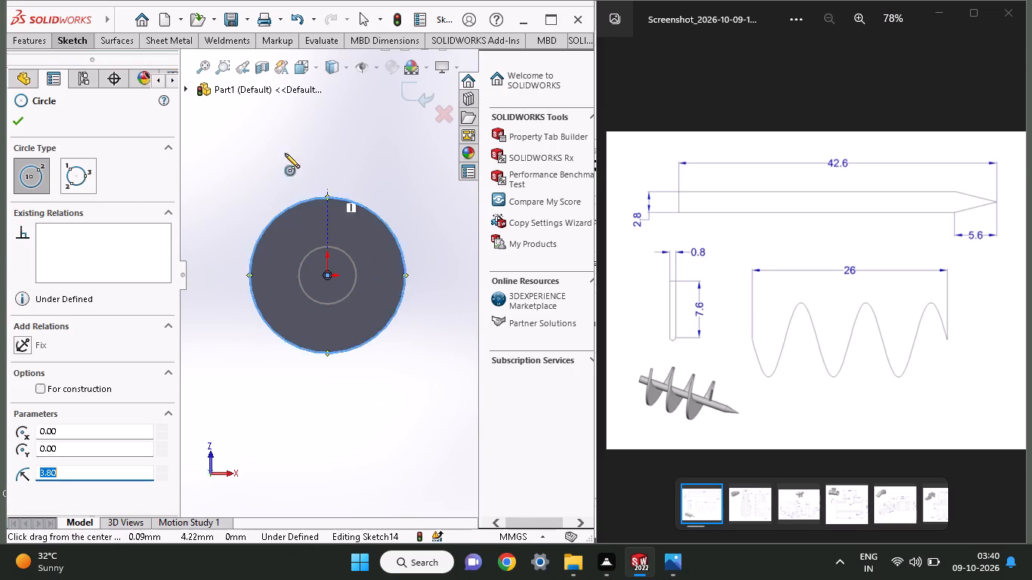
Create a Helix/Spiral from the 3.8 mm radius circle, defined by pitch and revolution with constant pitch.
click(30, 45)
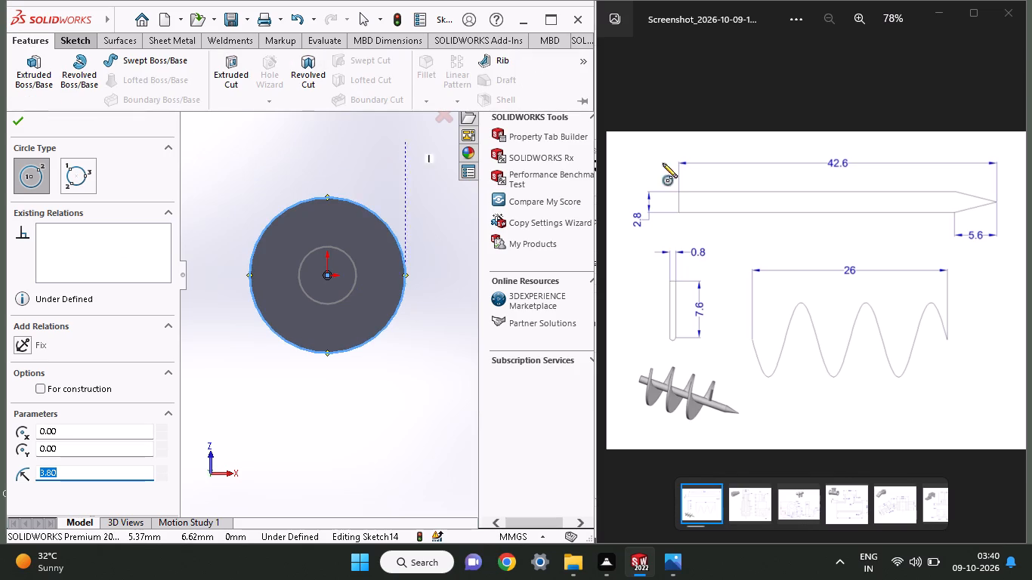
click(589, 69)
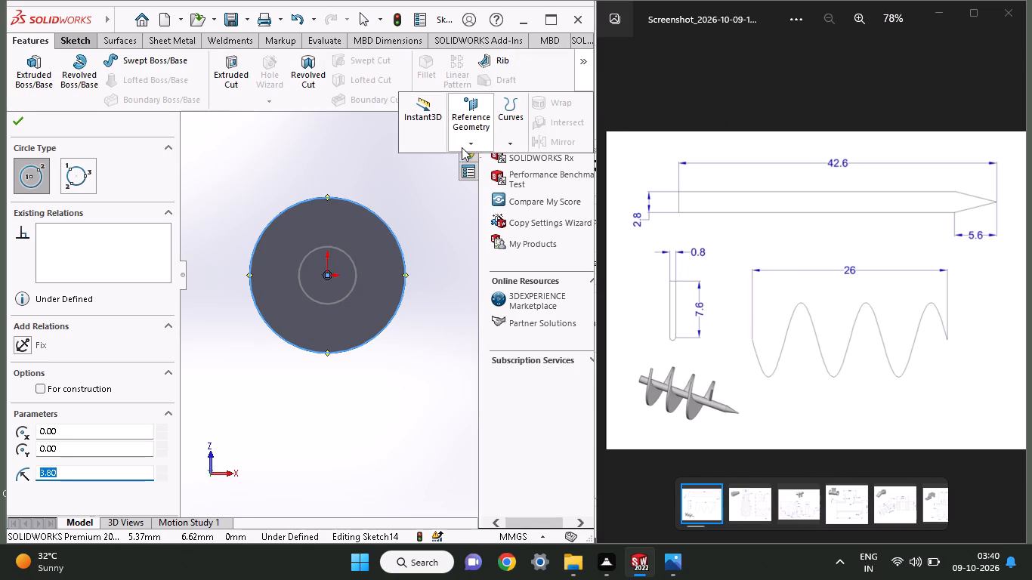
click(505, 141)
click(503, 175)
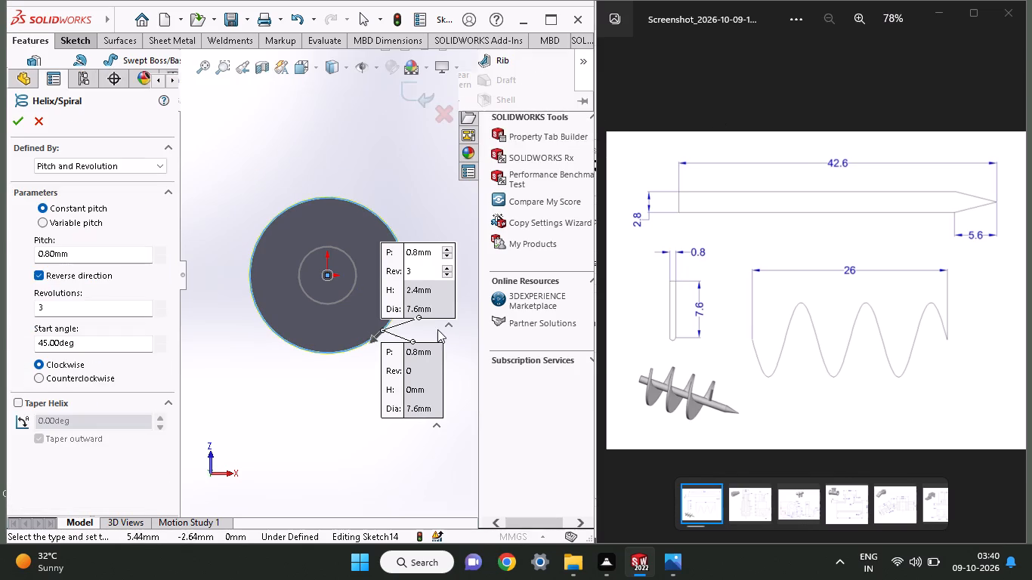
middle_drag(255, 329, 235, 332)
scroll(255, 329, up, 1)
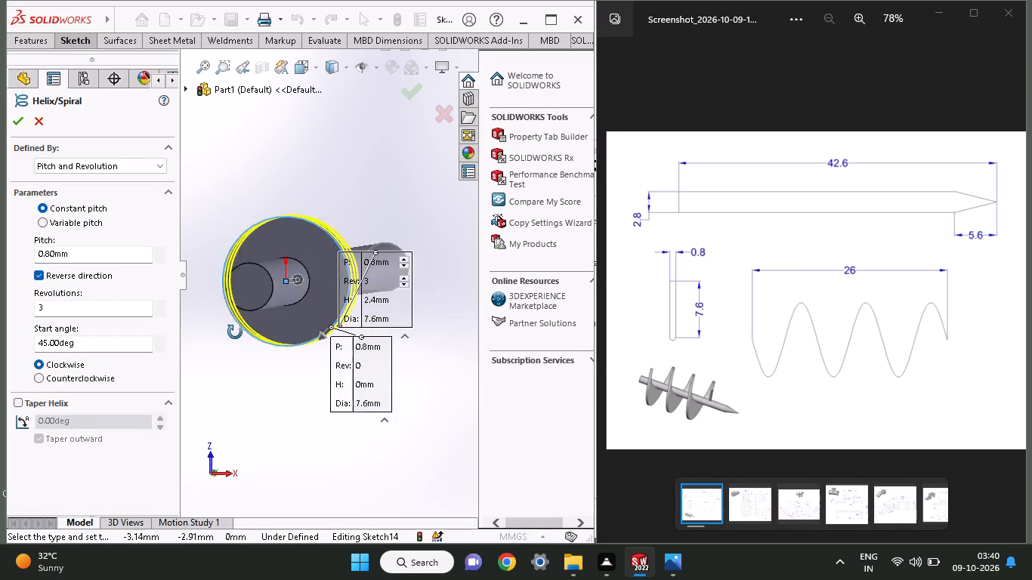
middle_drag(235, 332, 163, 351)
scroll(163, 351, up, 4)
scroll(281, 332, up, 4)
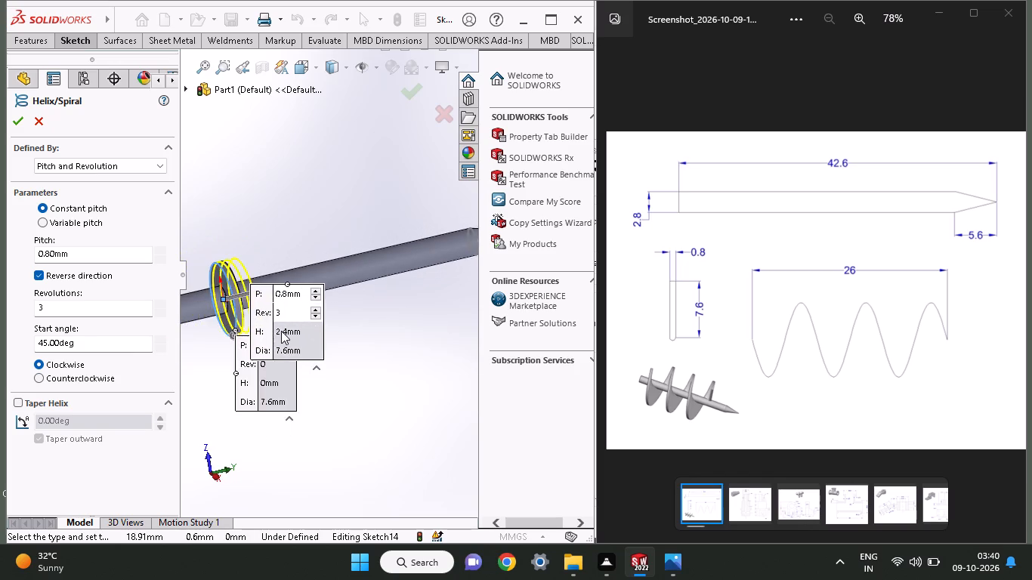
scroll(282, 331, down, 5)
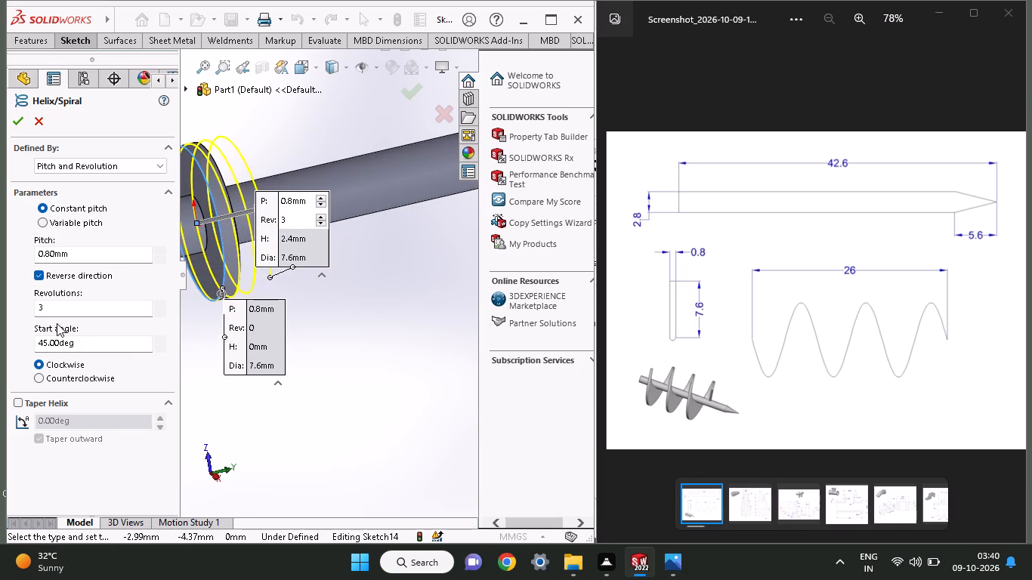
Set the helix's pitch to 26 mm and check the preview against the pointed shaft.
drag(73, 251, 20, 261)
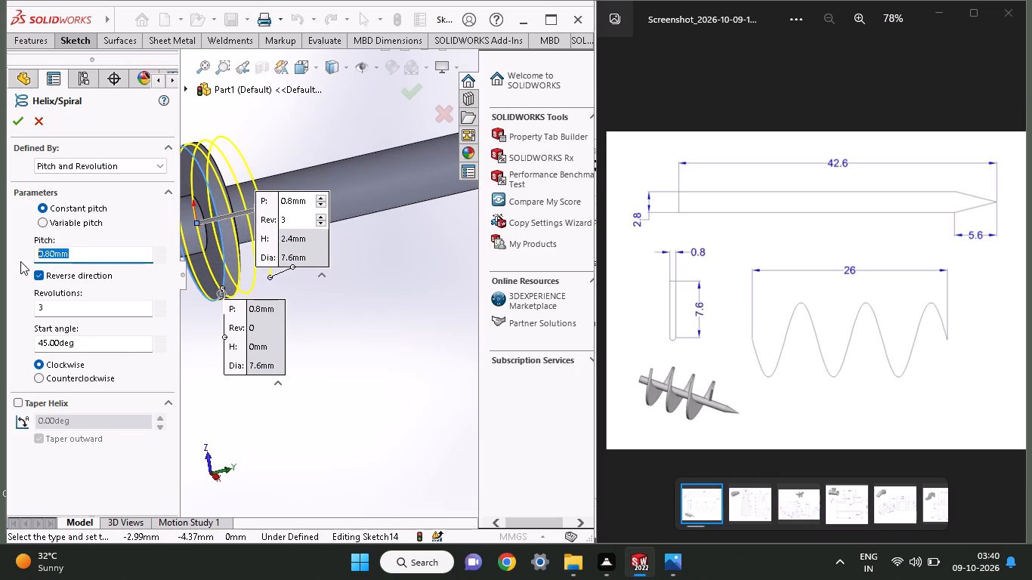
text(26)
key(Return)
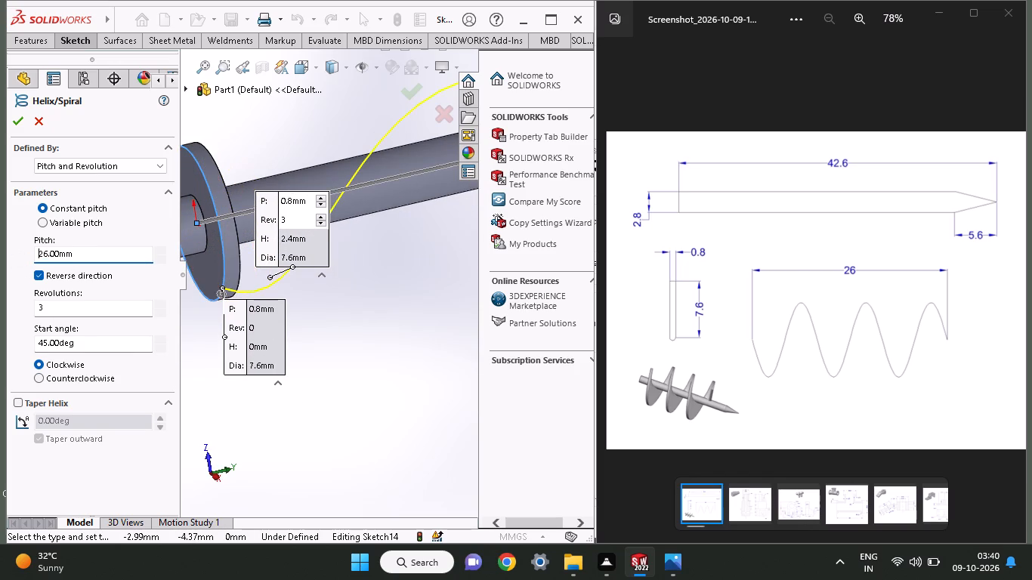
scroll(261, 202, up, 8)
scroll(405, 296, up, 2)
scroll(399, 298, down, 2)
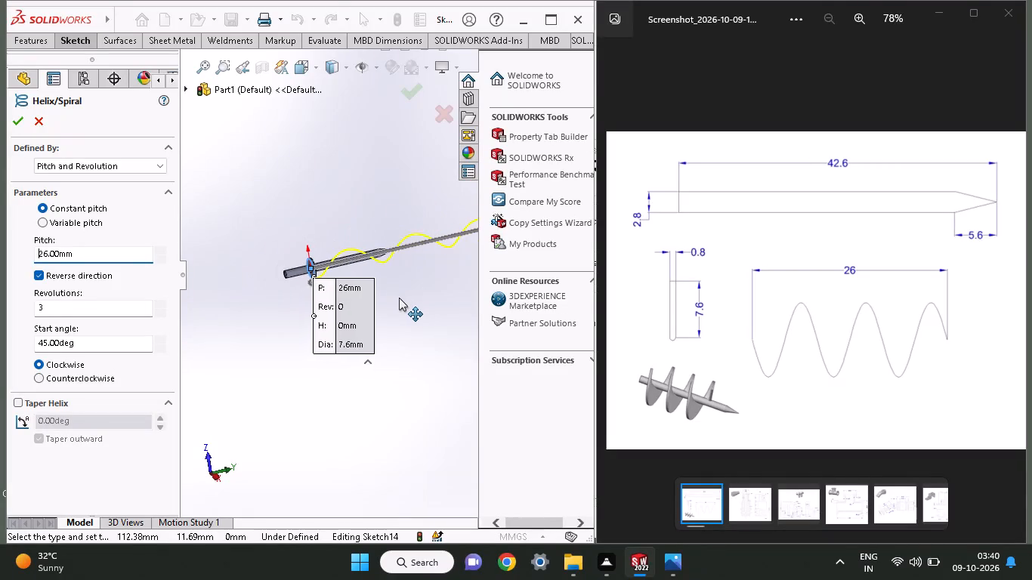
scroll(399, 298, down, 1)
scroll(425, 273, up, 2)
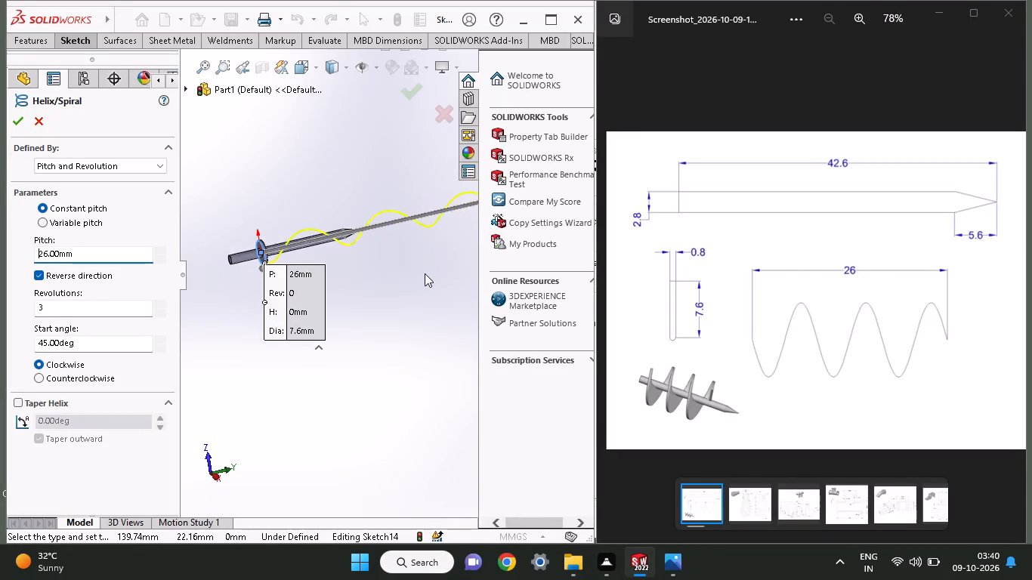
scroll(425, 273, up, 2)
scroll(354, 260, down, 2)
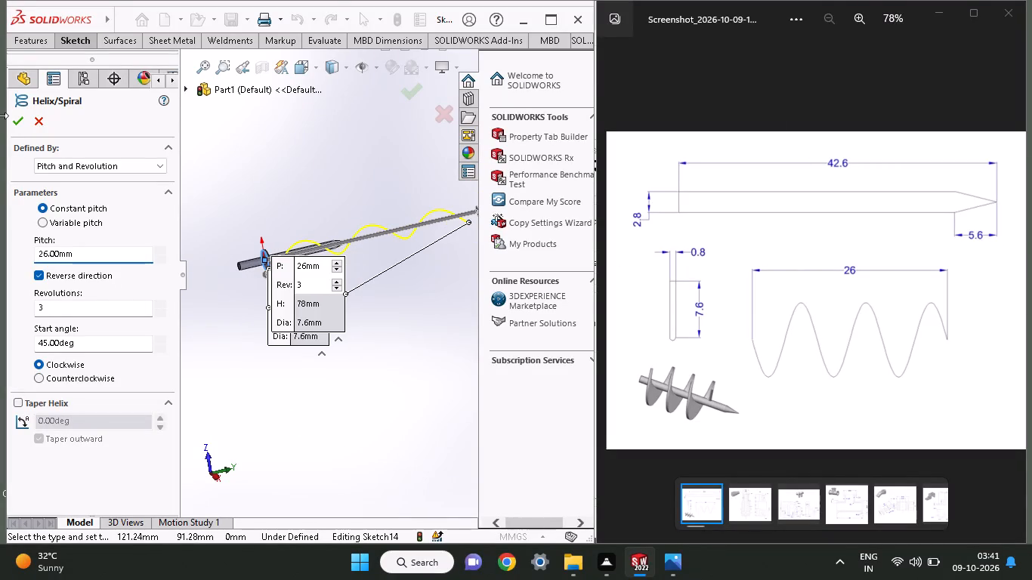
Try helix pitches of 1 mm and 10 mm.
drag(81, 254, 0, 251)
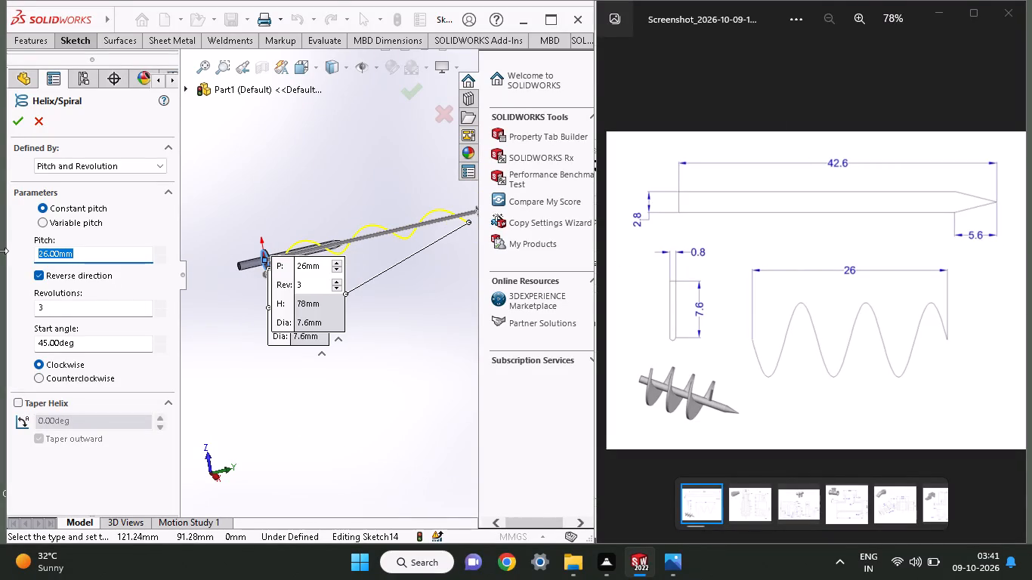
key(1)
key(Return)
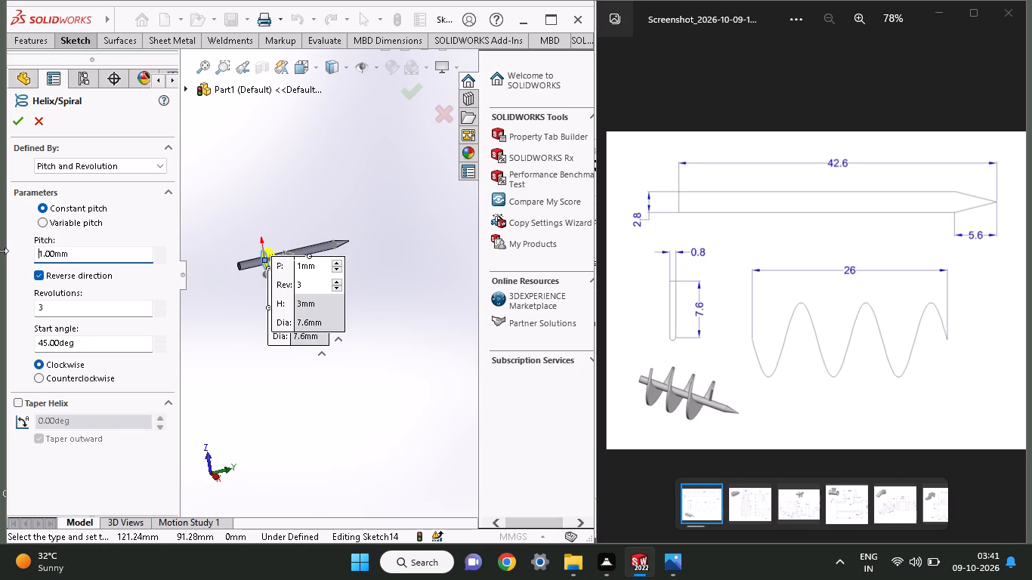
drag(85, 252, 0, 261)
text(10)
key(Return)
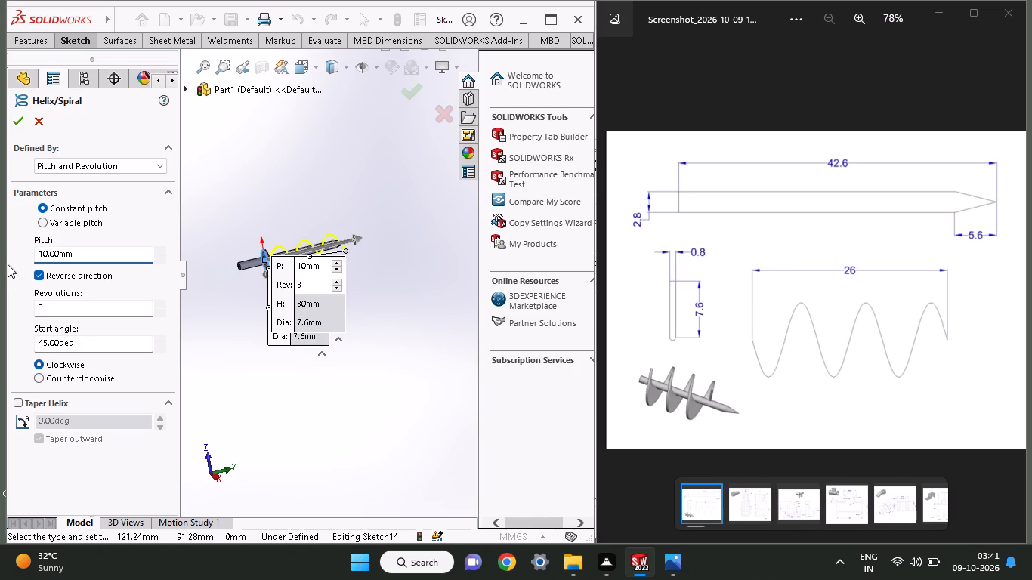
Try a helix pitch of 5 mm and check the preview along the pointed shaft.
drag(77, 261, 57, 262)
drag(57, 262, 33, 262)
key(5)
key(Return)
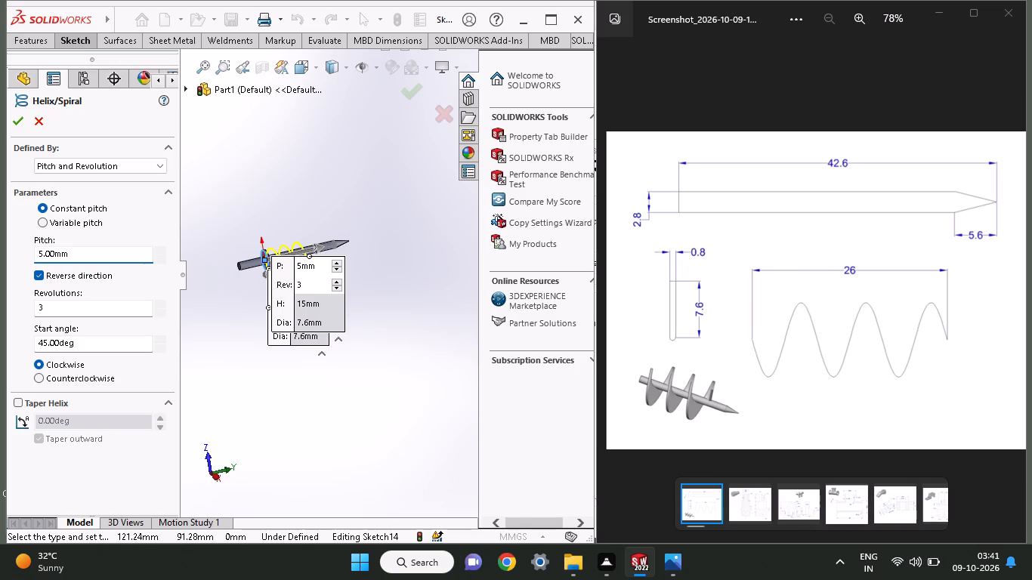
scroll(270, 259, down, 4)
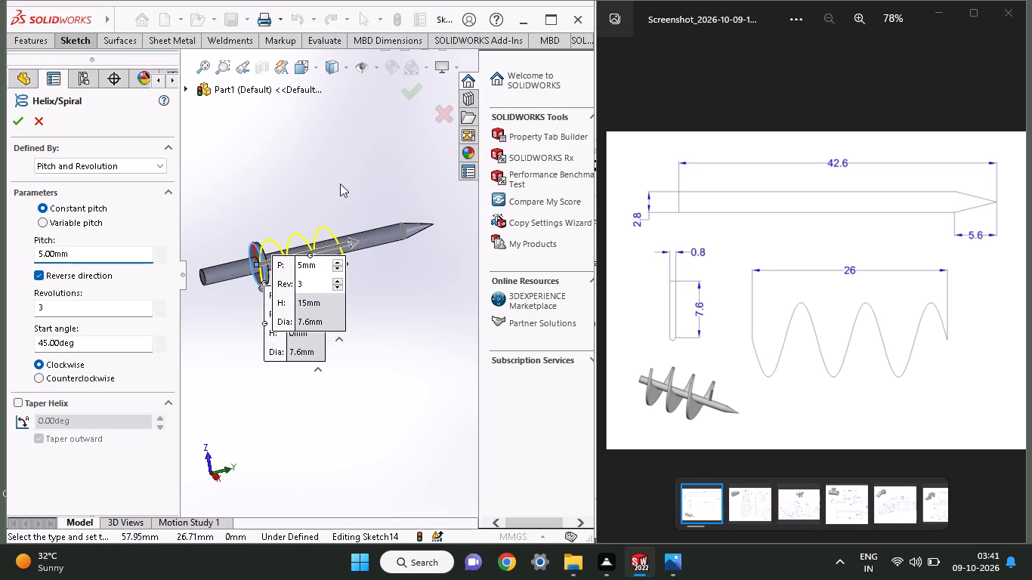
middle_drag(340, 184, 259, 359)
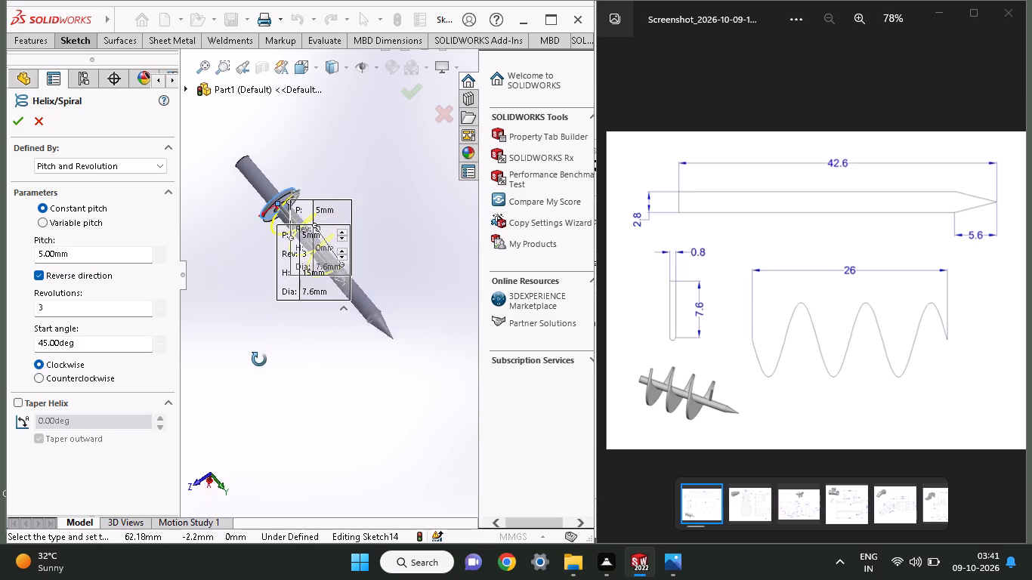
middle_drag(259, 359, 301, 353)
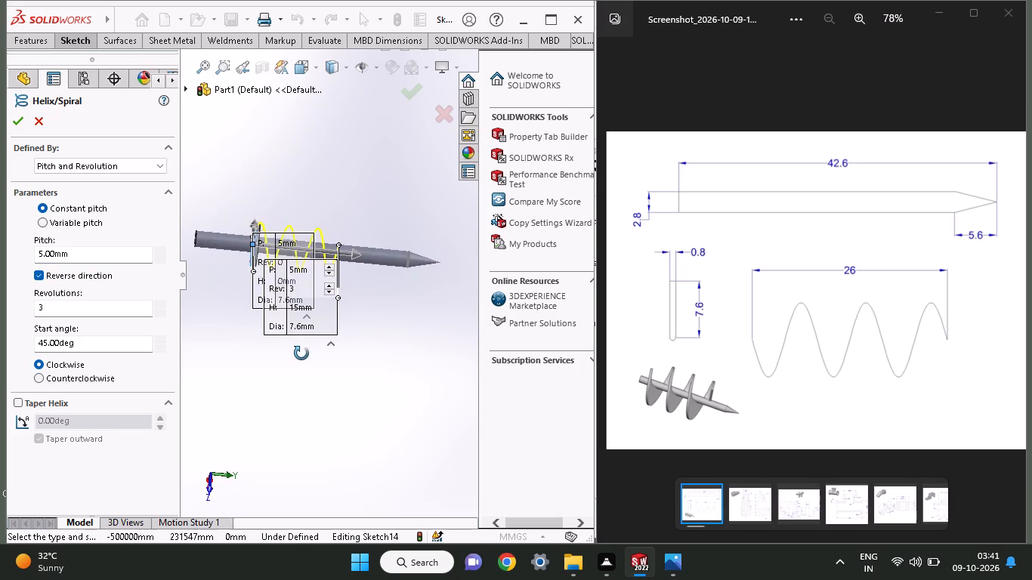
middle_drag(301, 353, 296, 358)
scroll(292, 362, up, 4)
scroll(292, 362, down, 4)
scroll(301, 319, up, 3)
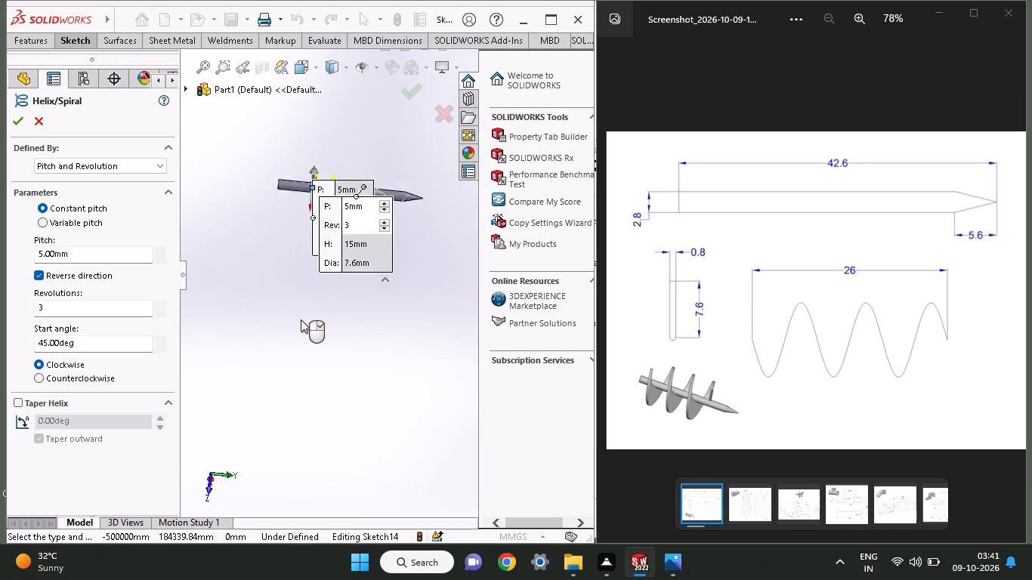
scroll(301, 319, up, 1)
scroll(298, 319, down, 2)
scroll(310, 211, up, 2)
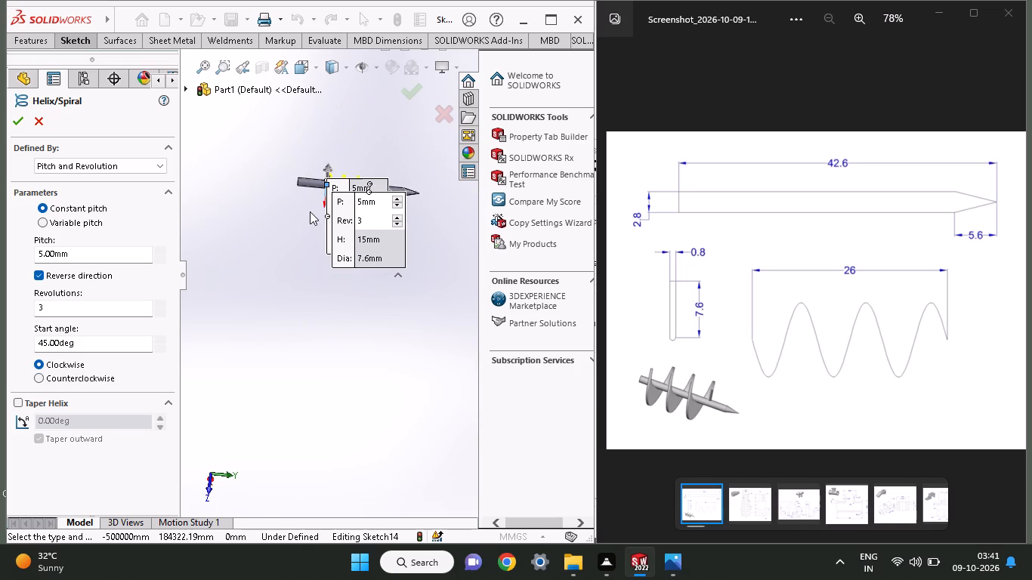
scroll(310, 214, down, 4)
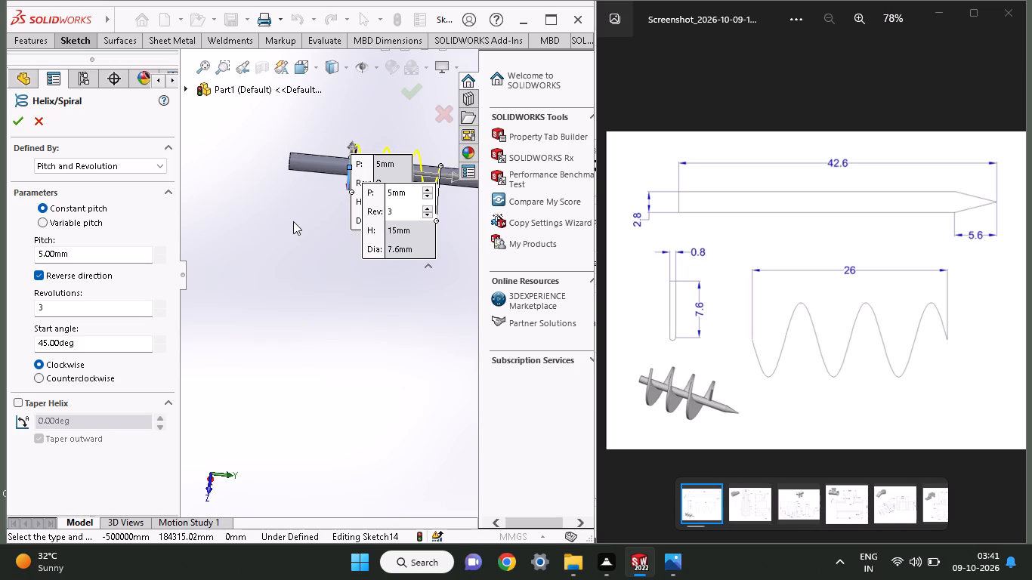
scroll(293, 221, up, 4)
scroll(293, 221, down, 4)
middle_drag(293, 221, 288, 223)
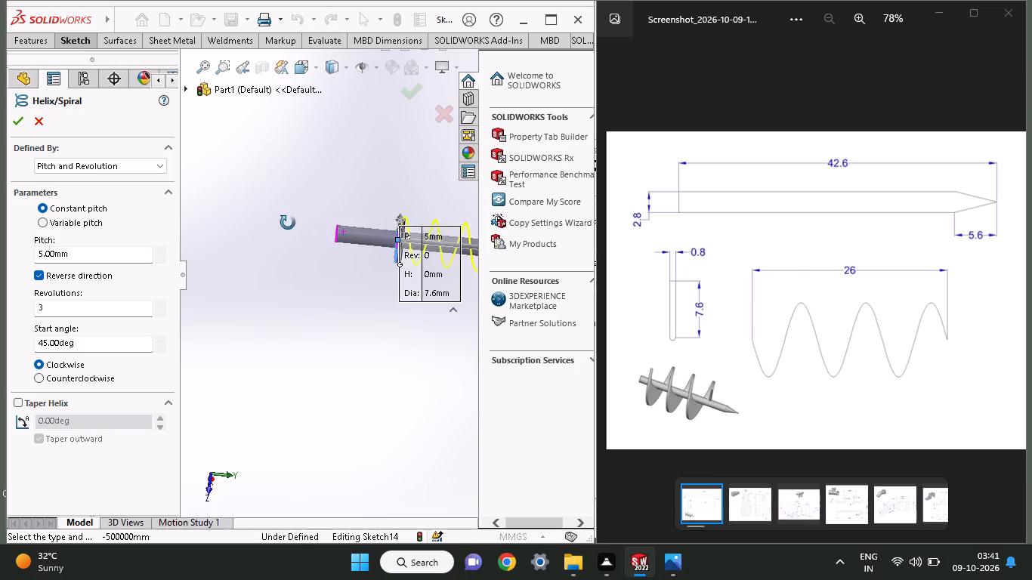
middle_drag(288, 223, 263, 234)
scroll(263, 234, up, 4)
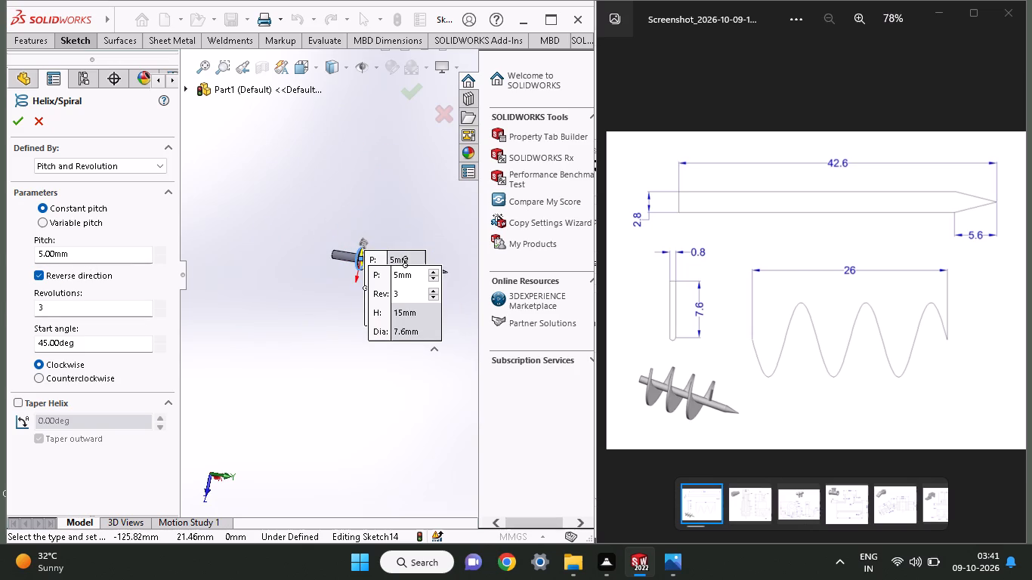
Set the helix's pitch to 7 mm, check the preview along the shaft, and finish the 3-revolution helix.
drag(82, 255, 0, 251)
key(7)
key(Return)
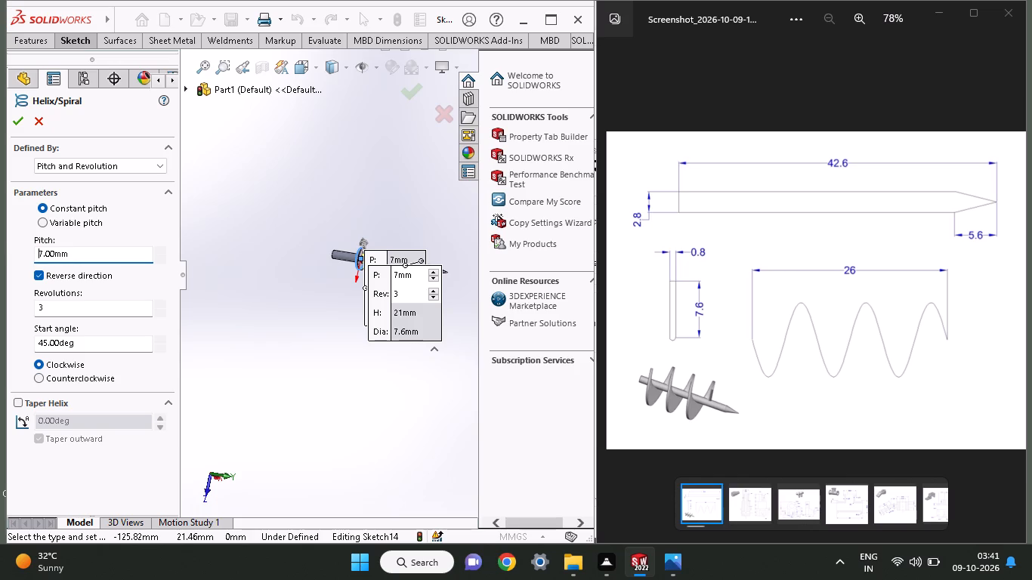
middle_drag(320, 272, 260, 332)
scroll(260, 332, up, 3)
scroll(283, 341, down, 3)
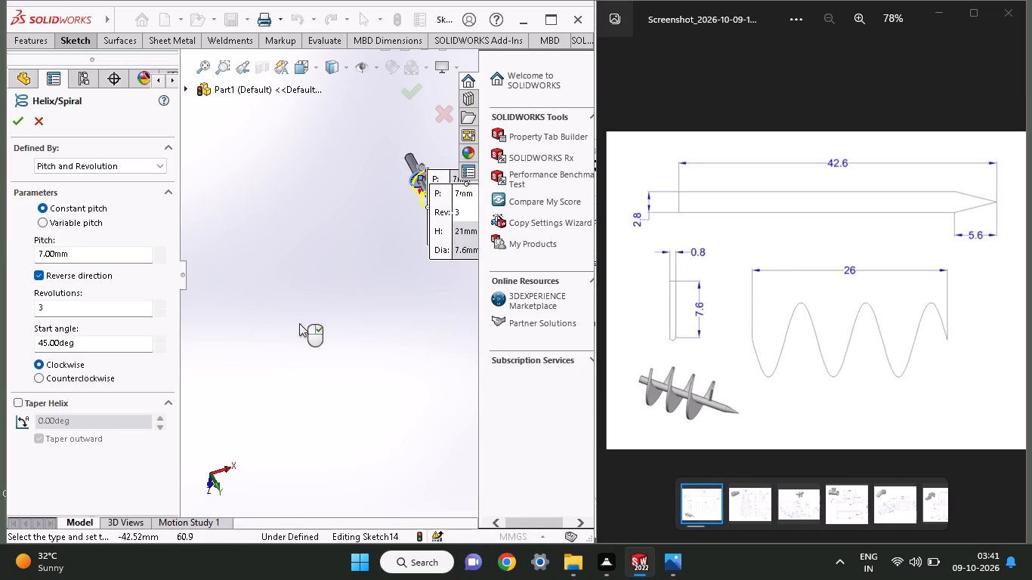
middle_drag(328, 285, 412, 162)
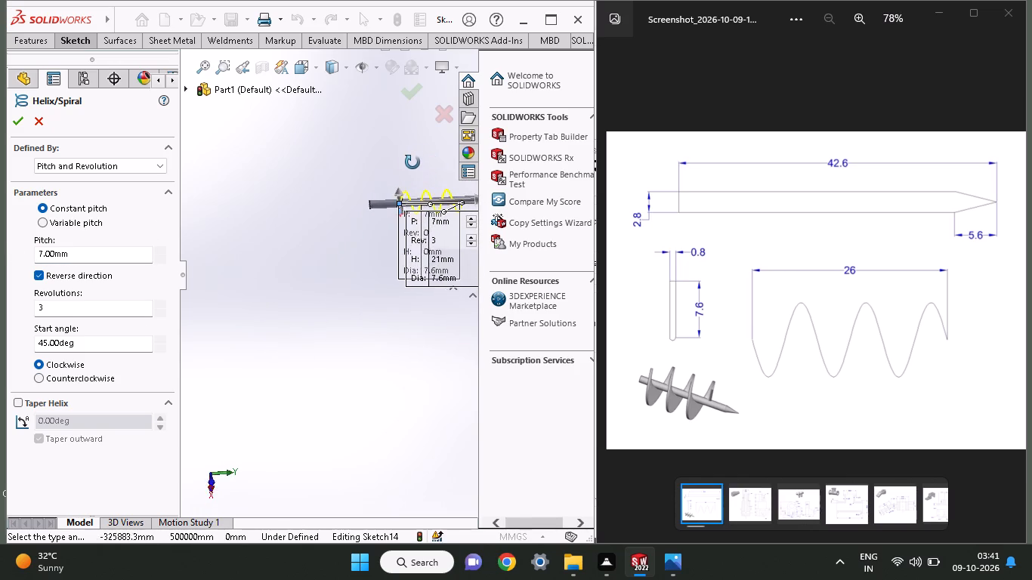
middle_drag(412, 162, 409, 167)
scroll(409, 167, up, 4)
scroll(411, 196, down, 4)
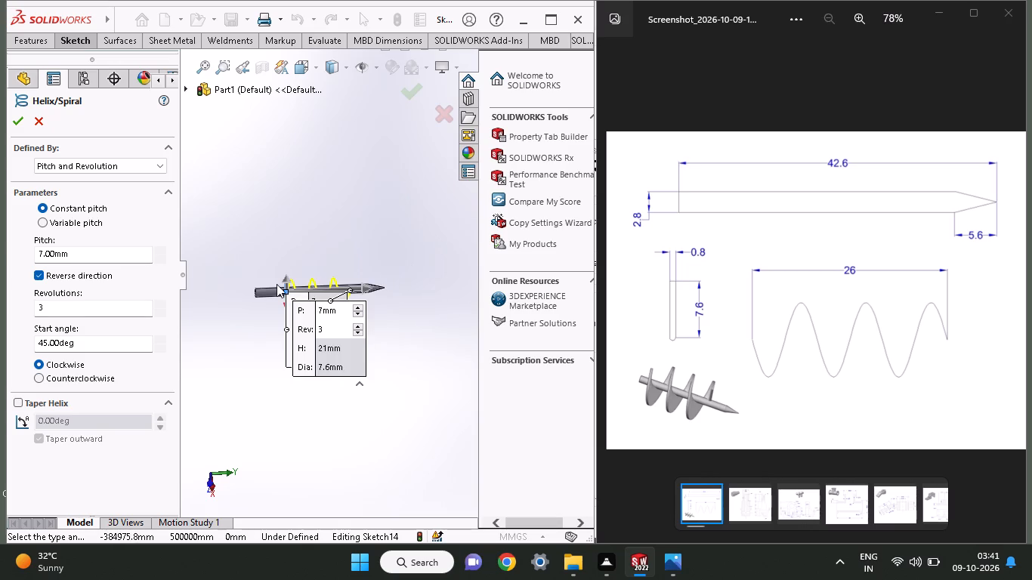
scroll(276, 284, down, 4)
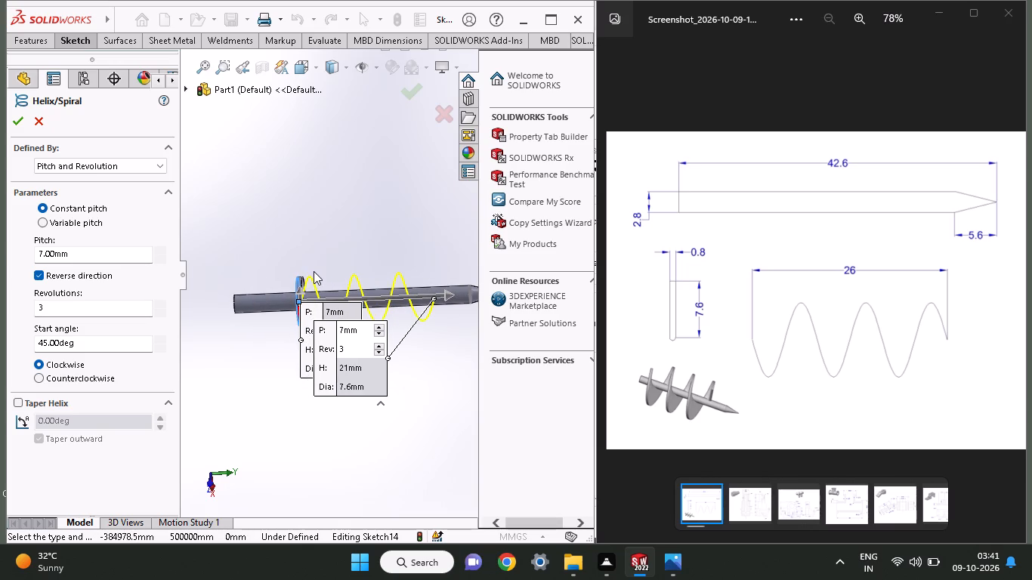
click(22, 124)
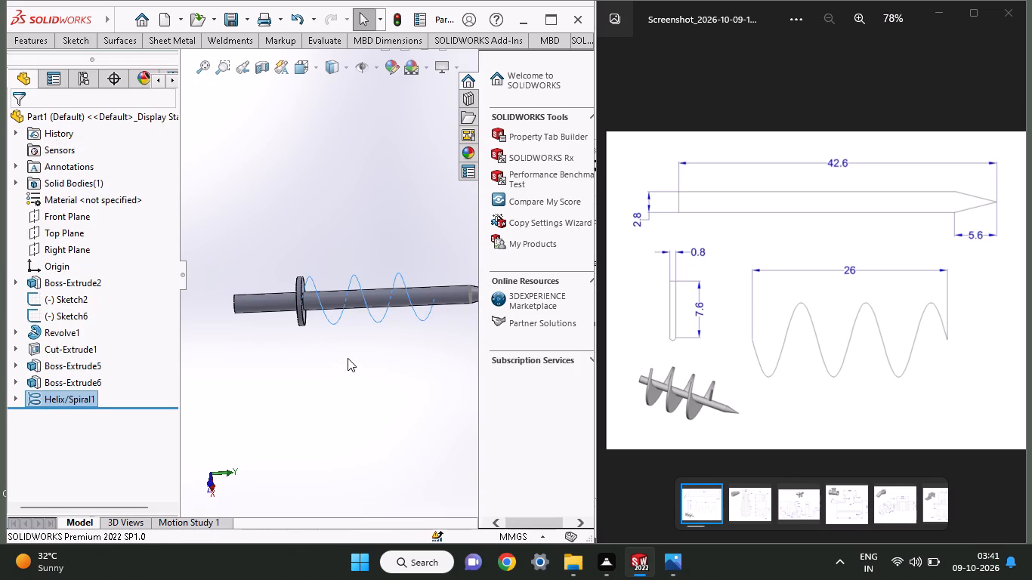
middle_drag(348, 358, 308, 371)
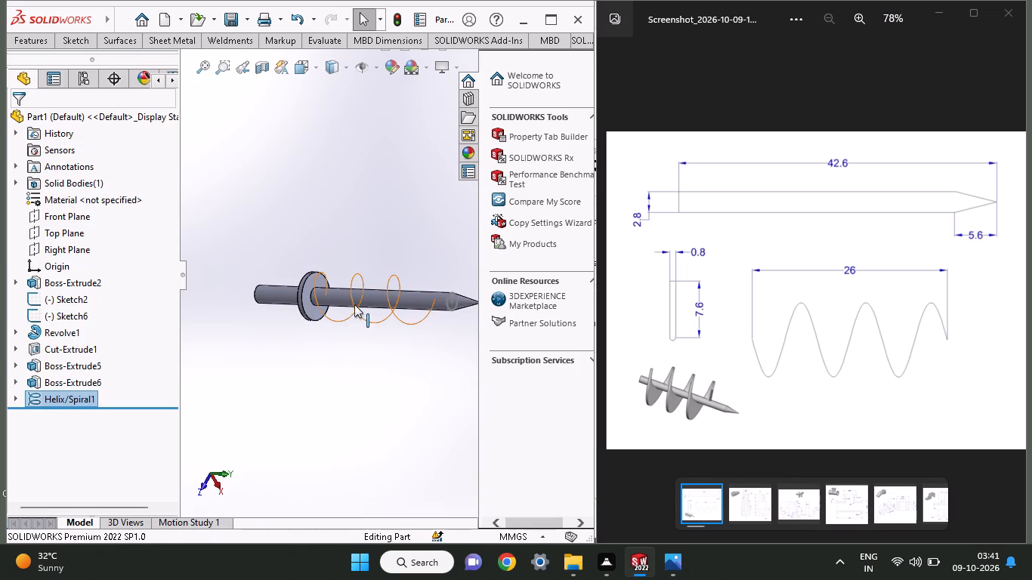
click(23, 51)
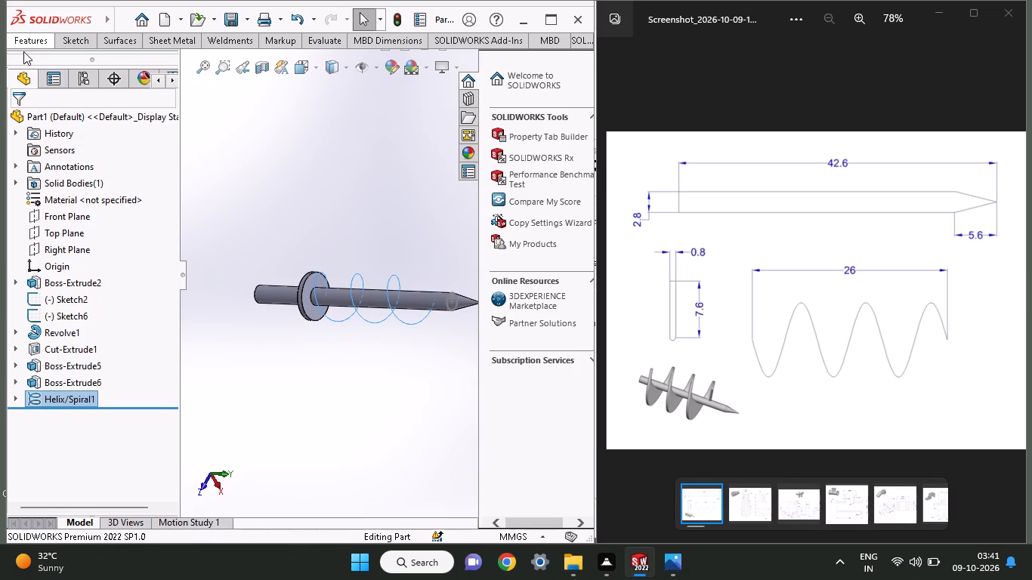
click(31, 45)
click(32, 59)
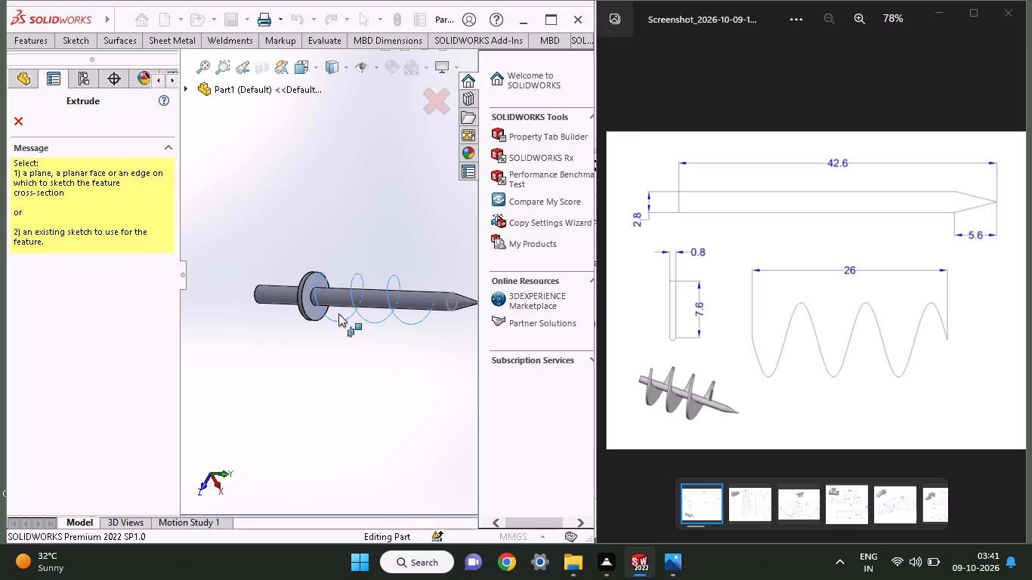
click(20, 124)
Start another helix on the disc's flat face toward the pointed tip and sketch its base circle of about 3.8 mm radius, centred on the origin.
scroll(267, 346, down, 4)
scroll(394, 299, up, 2)
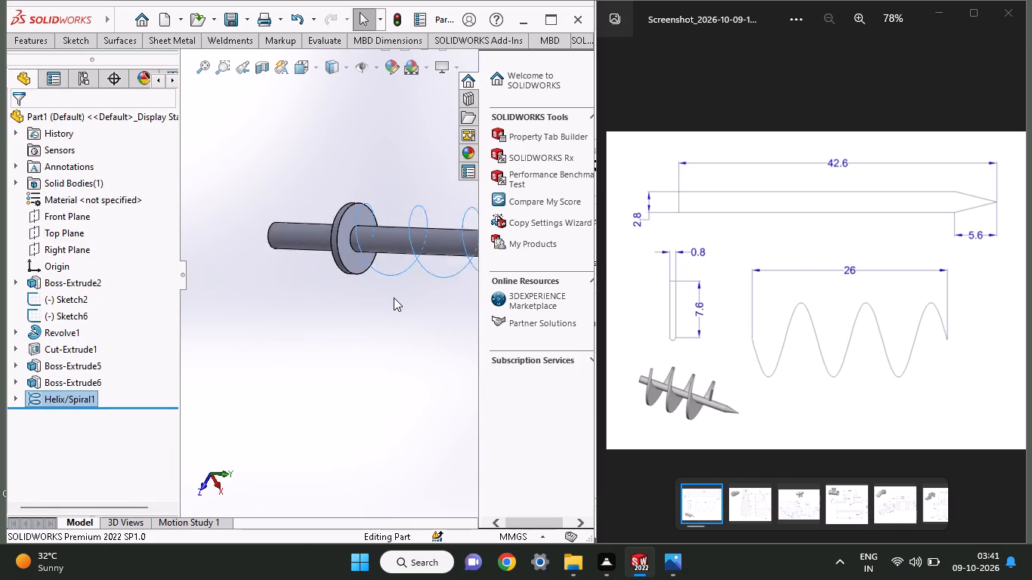
scroll(394, 298, up, 3)
scroll(392, 303, down, 4)
scroll(391, 219, down, 4)
scroll(391, 219, up, 5)
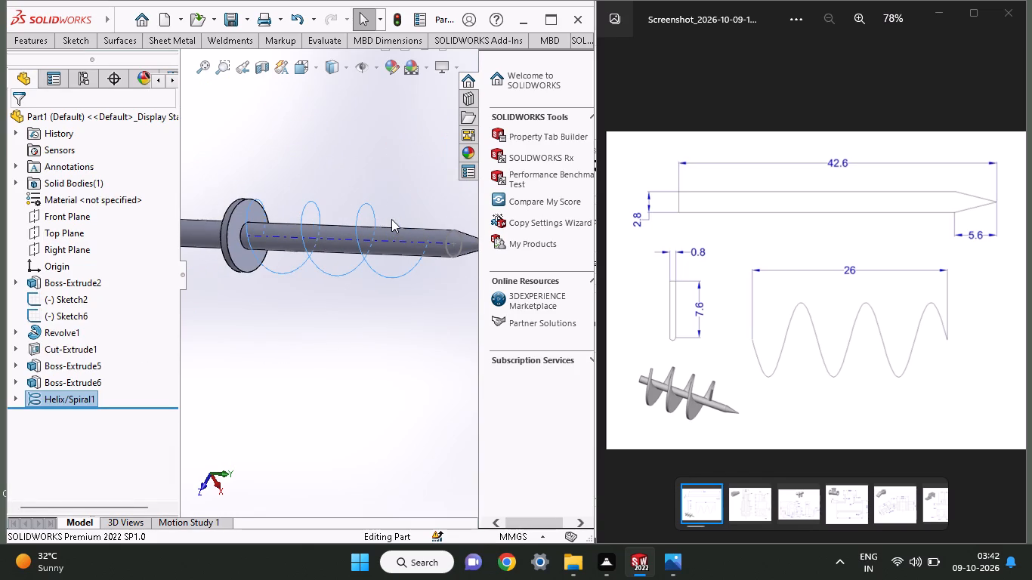
click(76, 39)
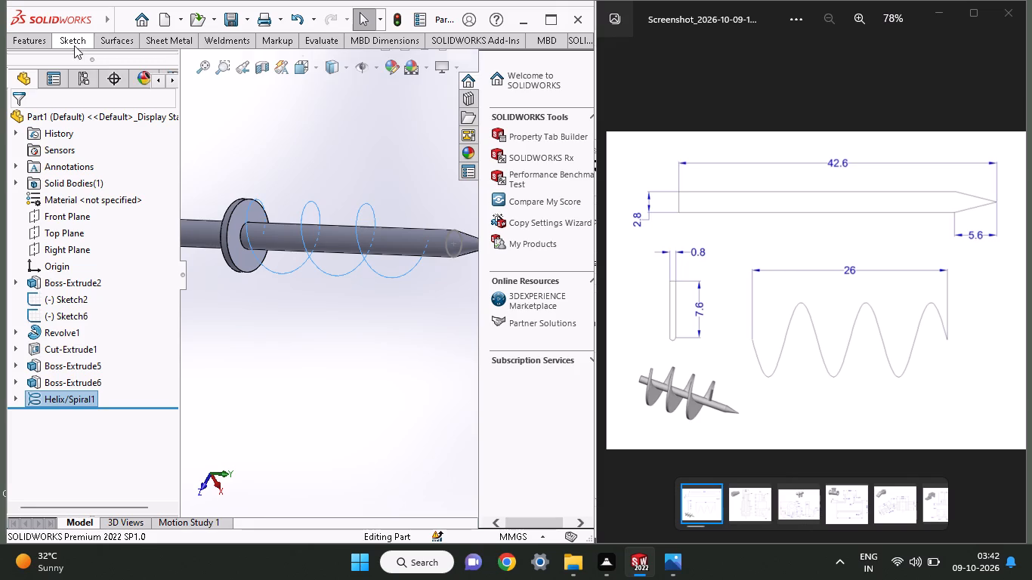
click(31, 42)
click(582, 62)
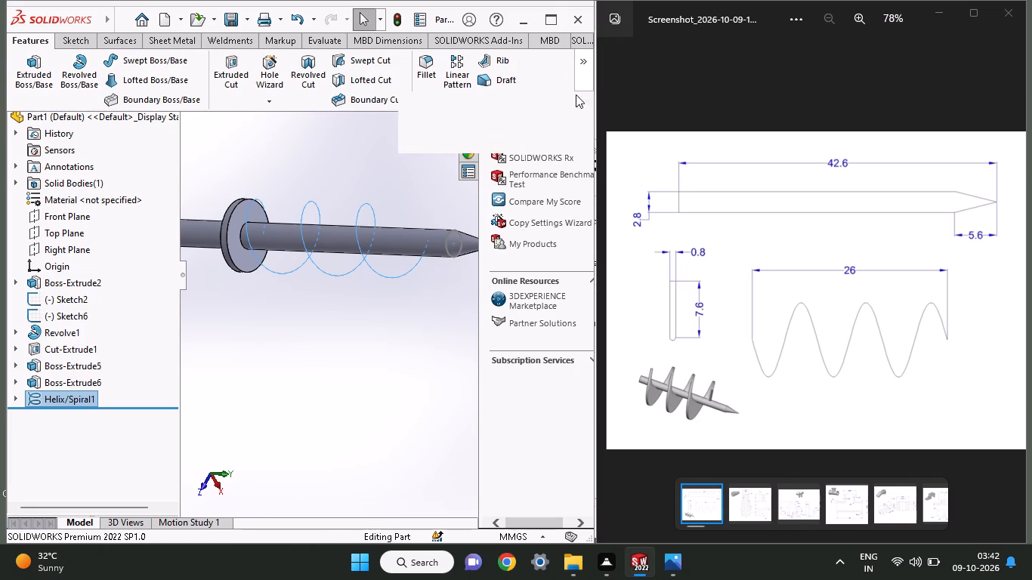
click(511, 146)
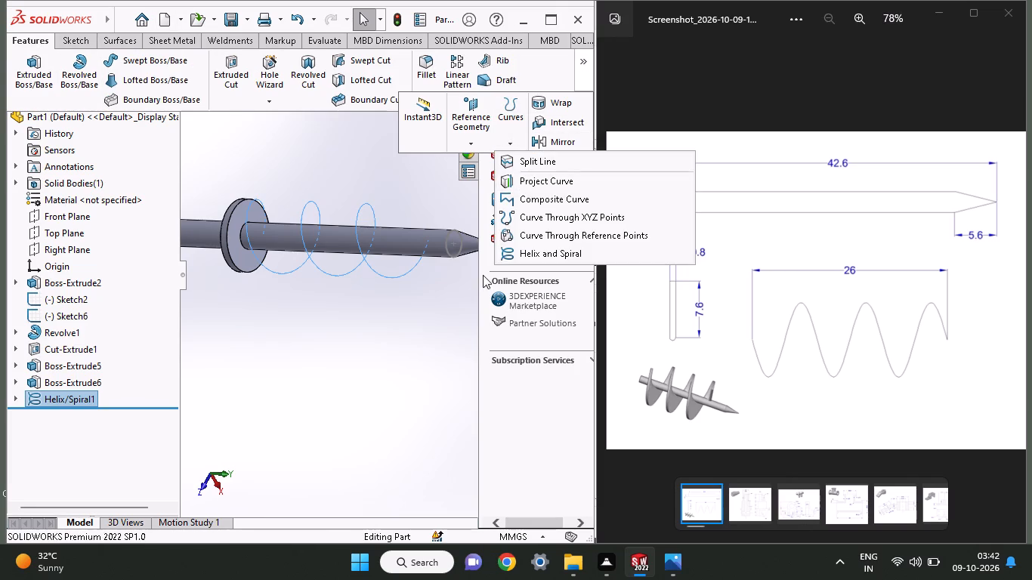
click(500, 250)
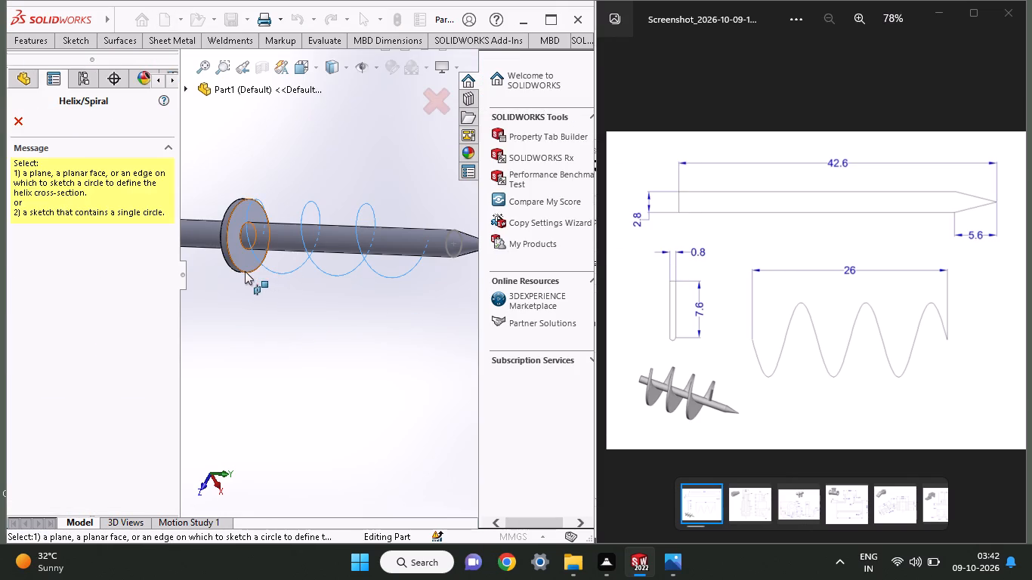
click(245, 271)
click(72, 37)
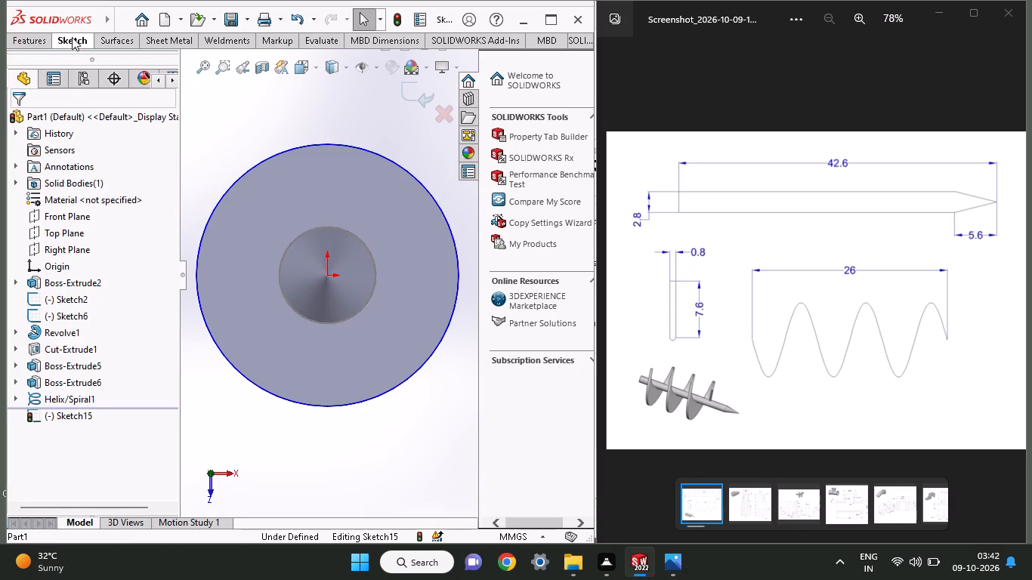
click(109, 97)
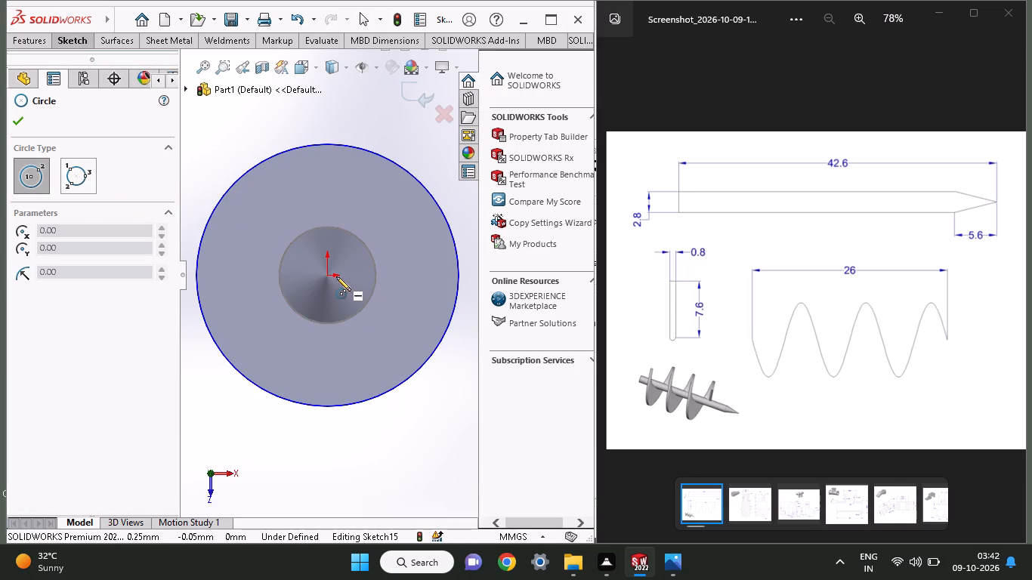
click(329, 276)
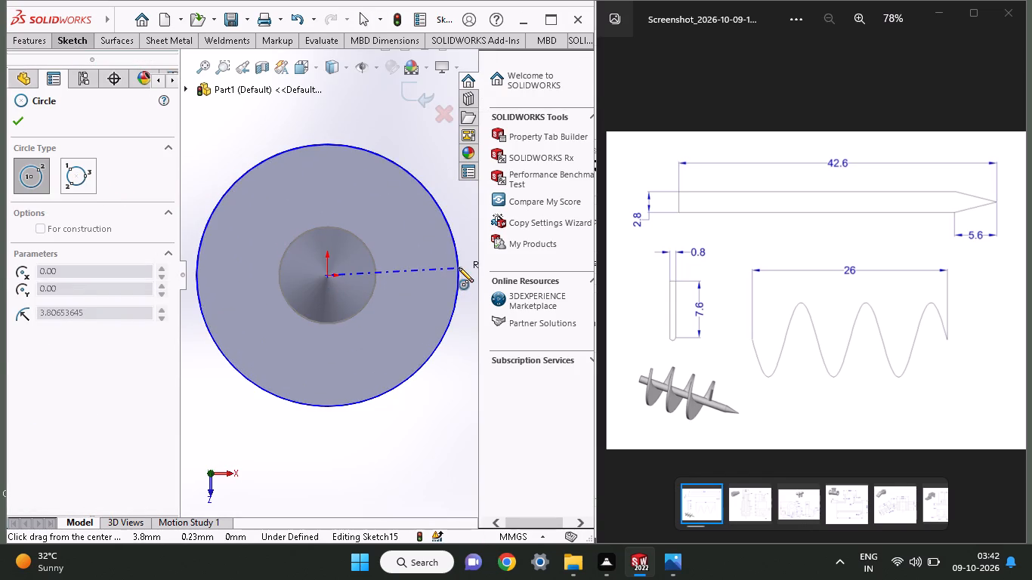
click(459, 267)
click(23, 116)
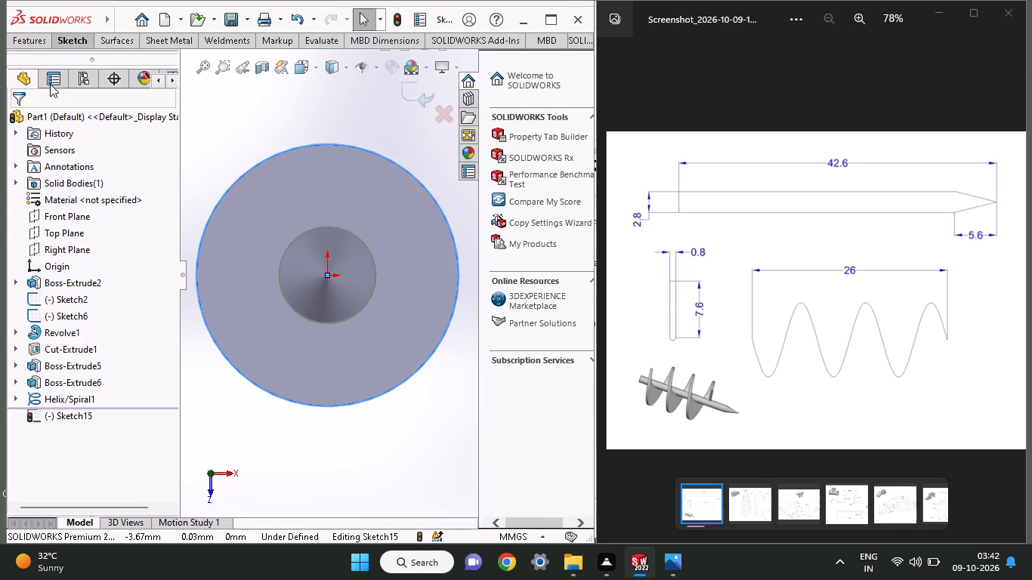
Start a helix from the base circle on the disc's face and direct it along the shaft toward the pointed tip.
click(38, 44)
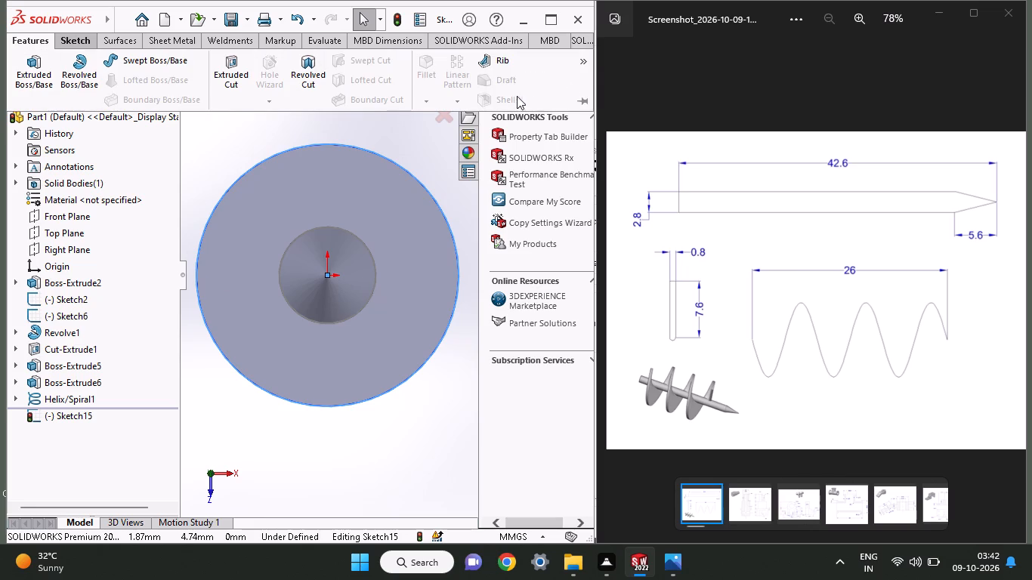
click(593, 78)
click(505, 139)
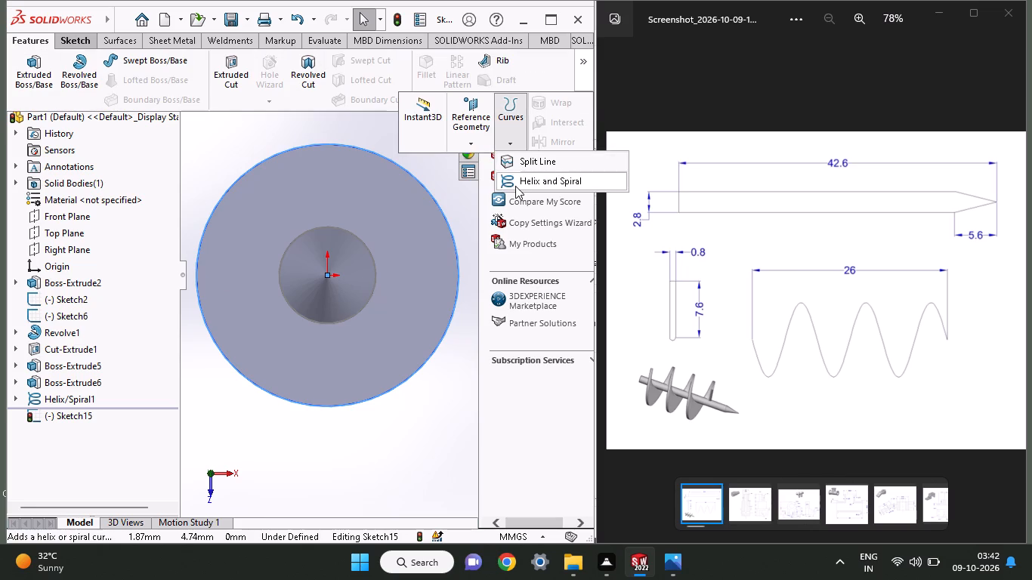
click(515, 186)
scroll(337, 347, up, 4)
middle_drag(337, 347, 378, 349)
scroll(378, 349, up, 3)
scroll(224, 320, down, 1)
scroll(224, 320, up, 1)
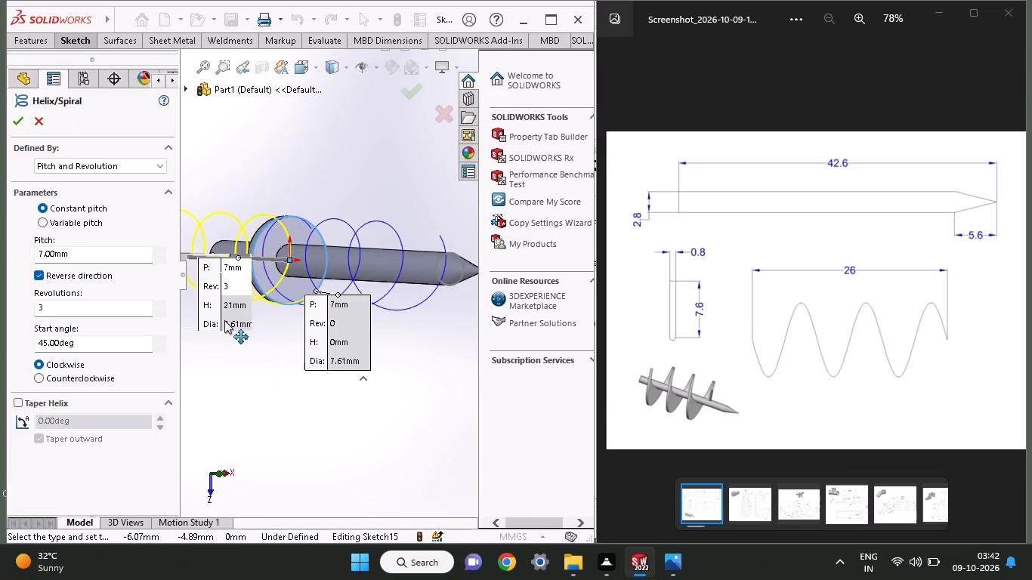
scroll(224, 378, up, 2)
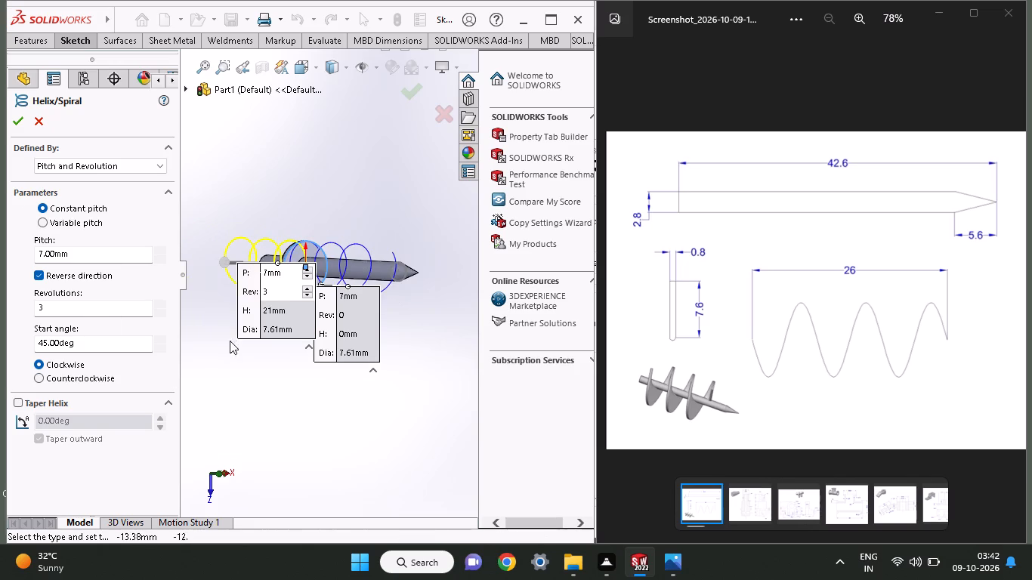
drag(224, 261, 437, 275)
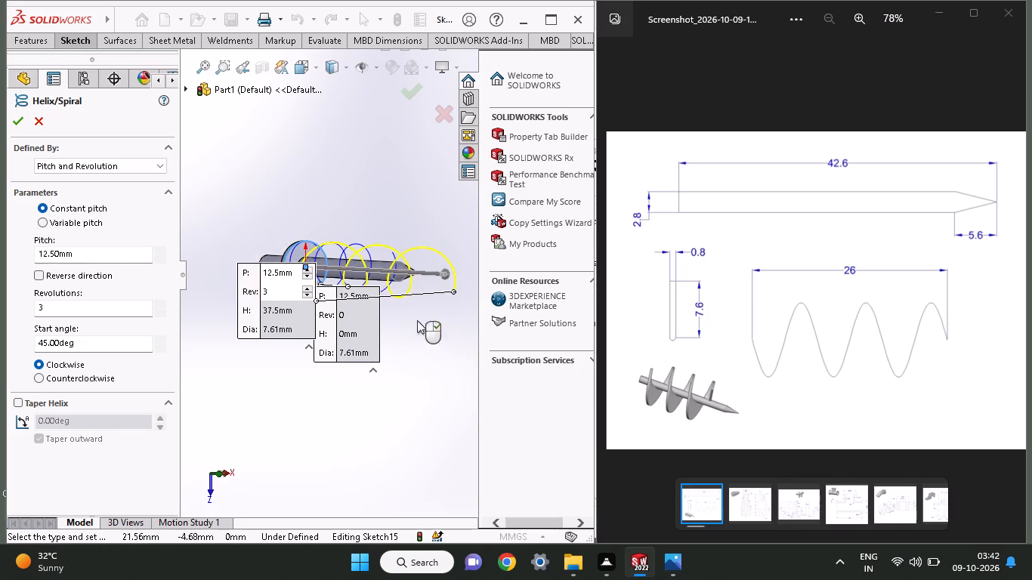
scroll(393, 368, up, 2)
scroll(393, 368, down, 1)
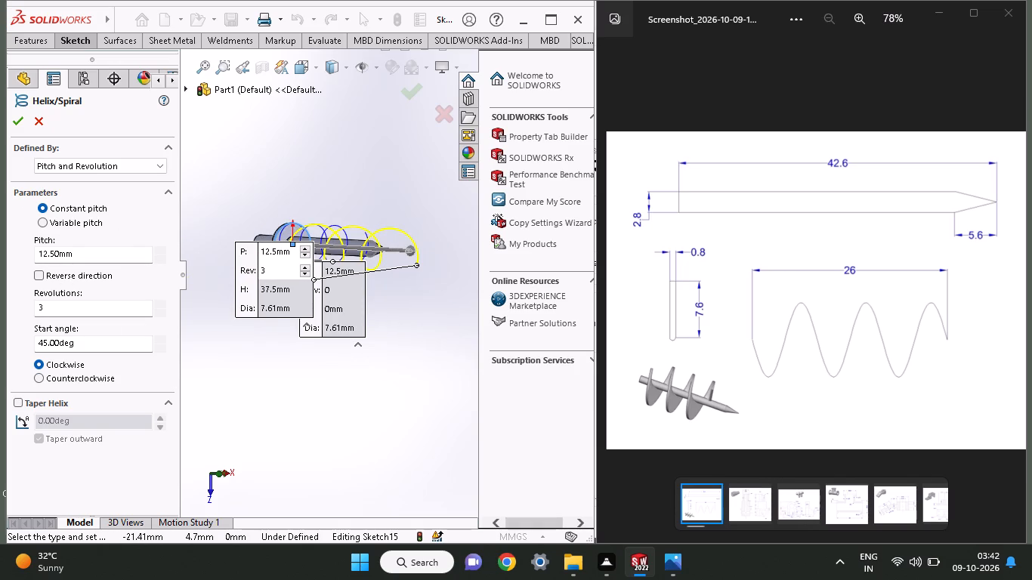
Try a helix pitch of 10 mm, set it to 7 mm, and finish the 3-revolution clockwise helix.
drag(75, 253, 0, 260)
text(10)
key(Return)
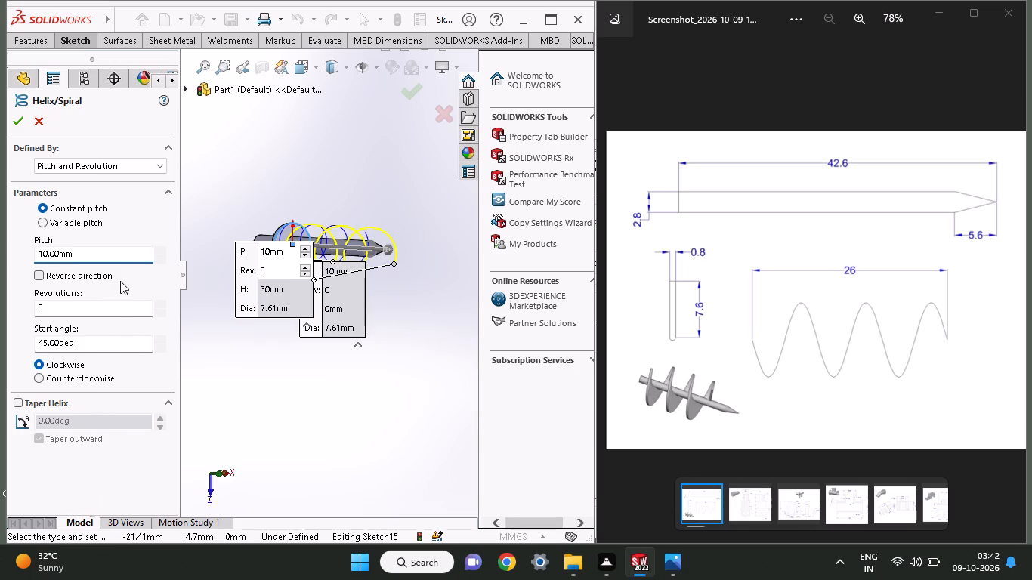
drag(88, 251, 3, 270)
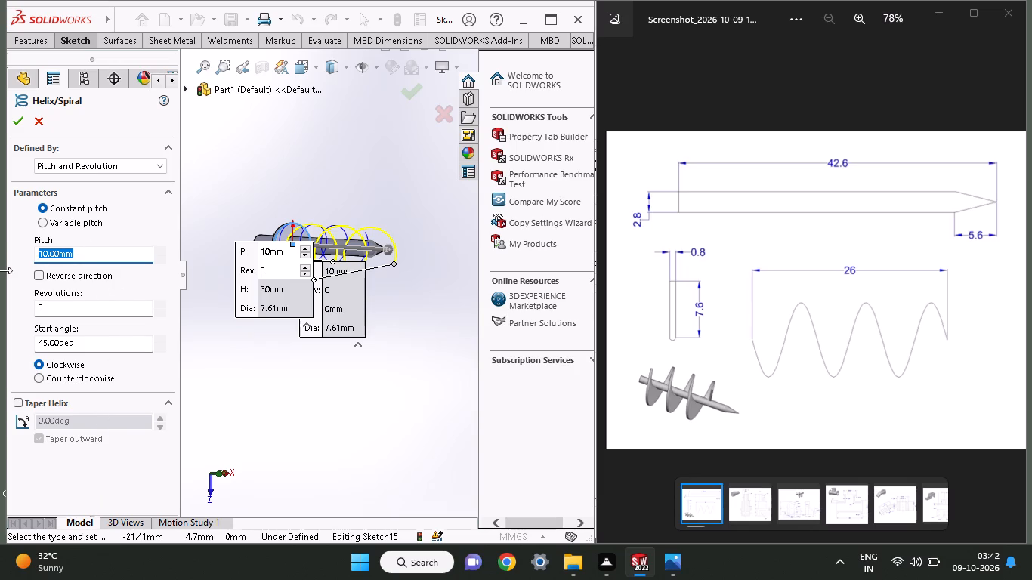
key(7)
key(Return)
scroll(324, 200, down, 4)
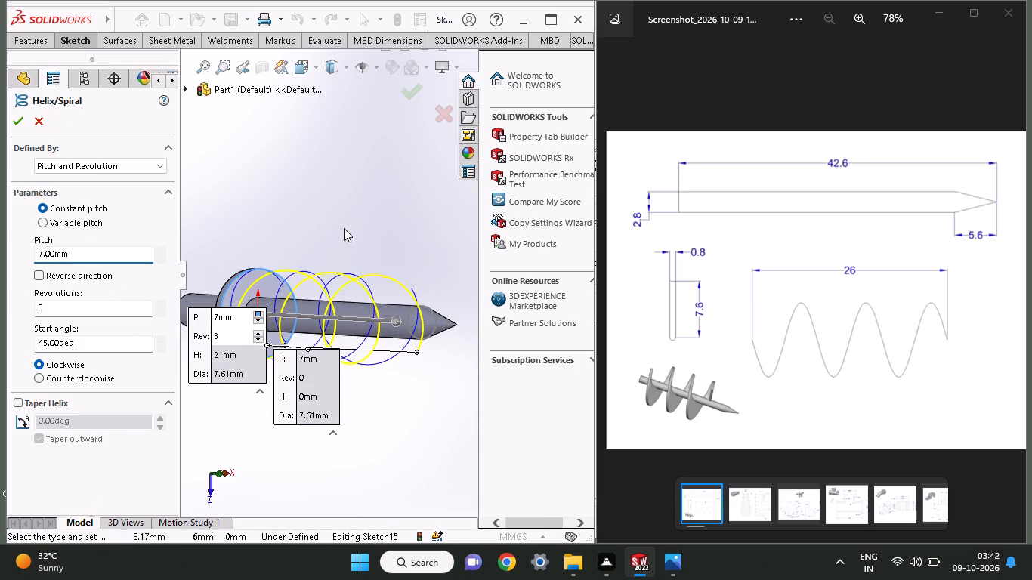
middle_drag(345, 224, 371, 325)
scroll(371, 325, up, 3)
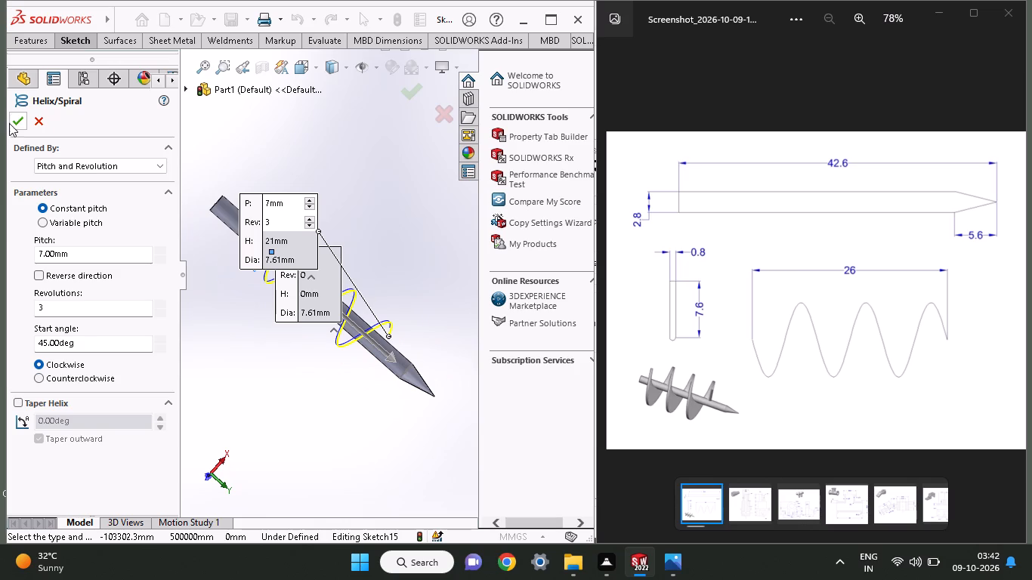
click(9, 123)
Examine how the two helices line up at their ends near the tip and at the disc.
scroll(326, 259, down, 3)
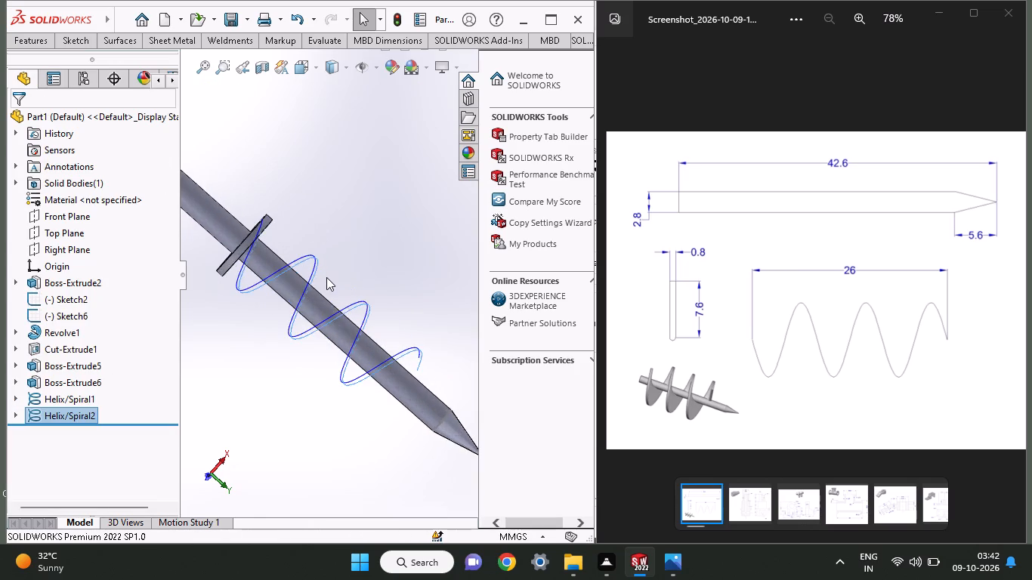
scroll(327, 279, down, 3)
scroll(327, 286, up, 4)
scroll(385, 323, up, 2)
scroll(385, 328, down, 6)
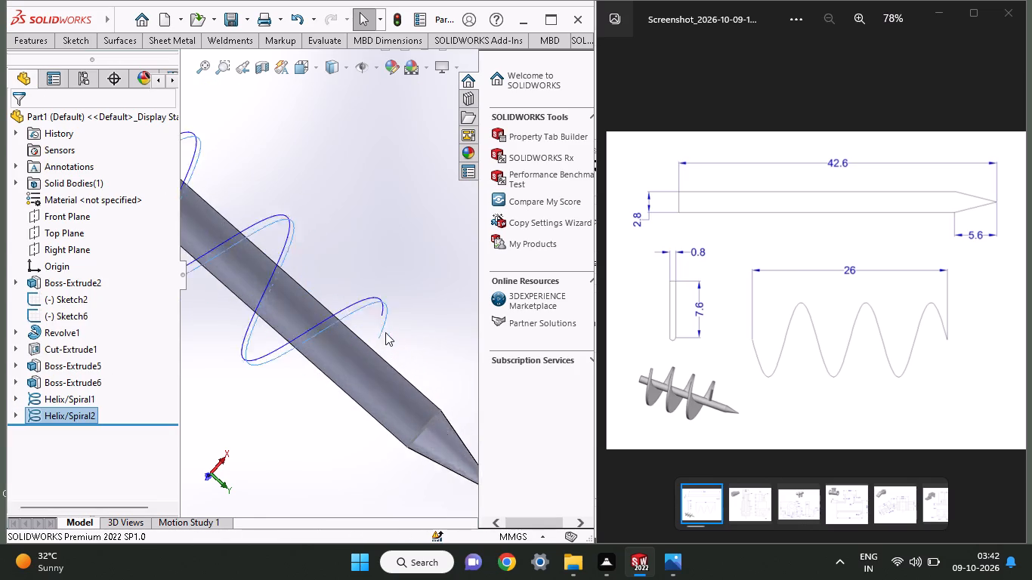
scroll(385, 332, down, 9)
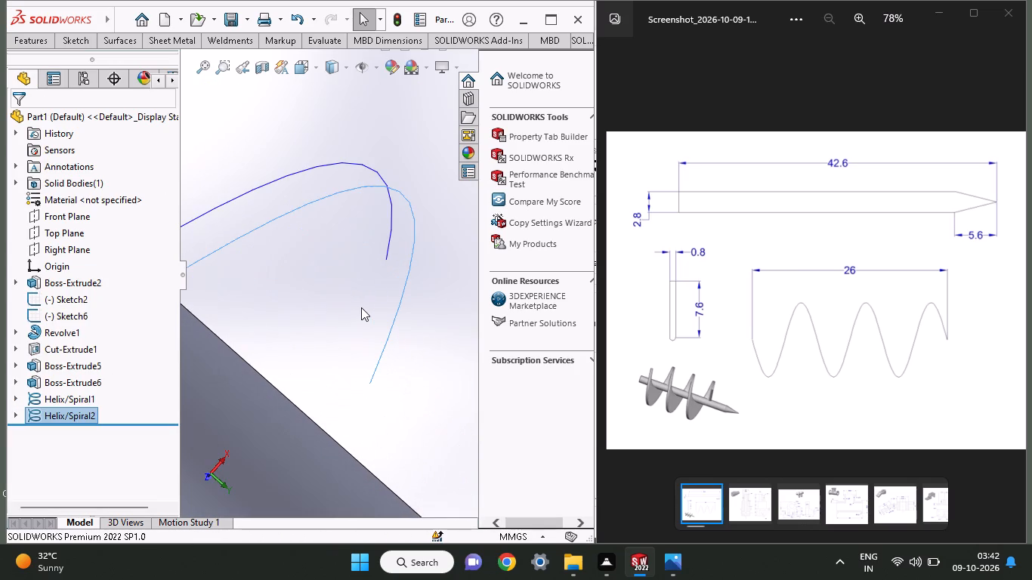
scroll(361, 307, up, 12)
scroll(223, 220, up, 3)
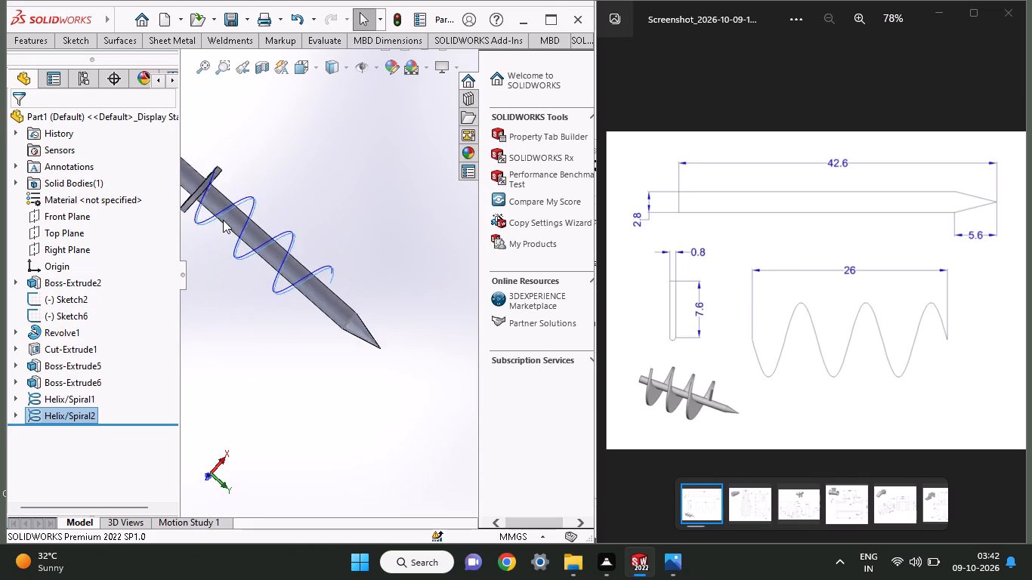
scroll(223, 220, up, 3)
scroll(223, 220, down, 5)
scroll(339, 263, down, 4)
scroll(402, 250, down, 4)
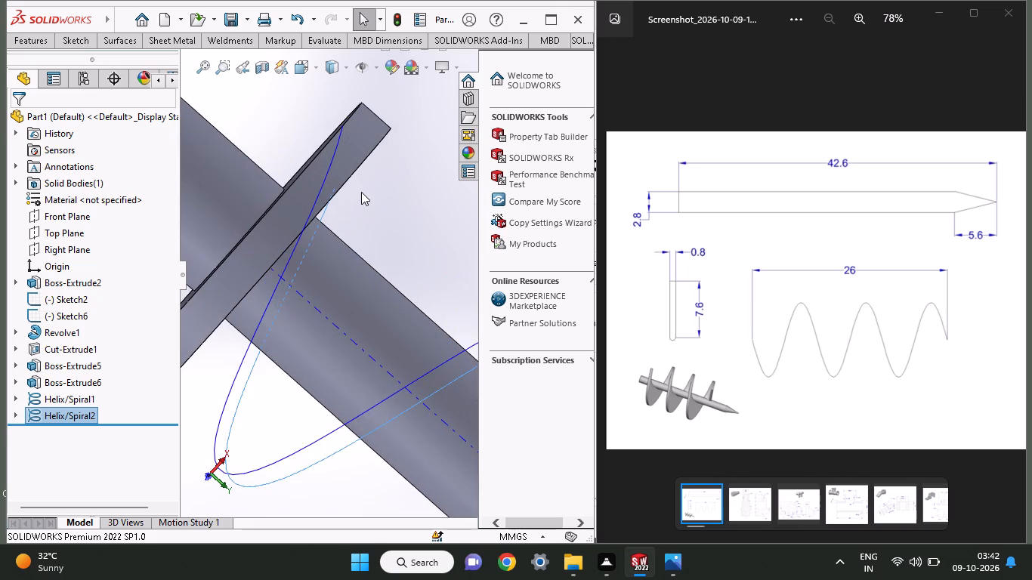
scroll(360, 195, down, 2)
scroll(360, 195, up, 5)
scroll(360, 195, down, 5)
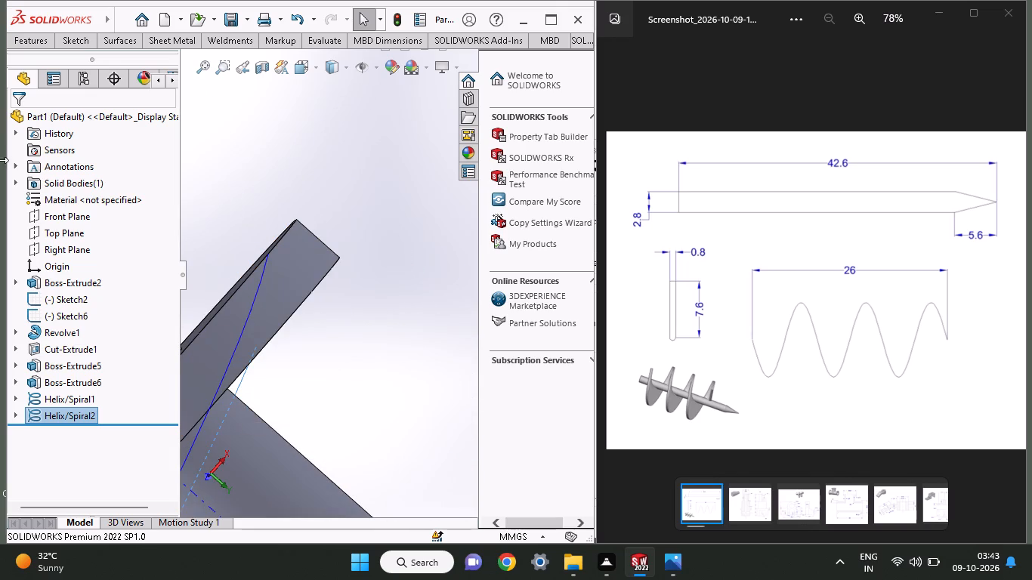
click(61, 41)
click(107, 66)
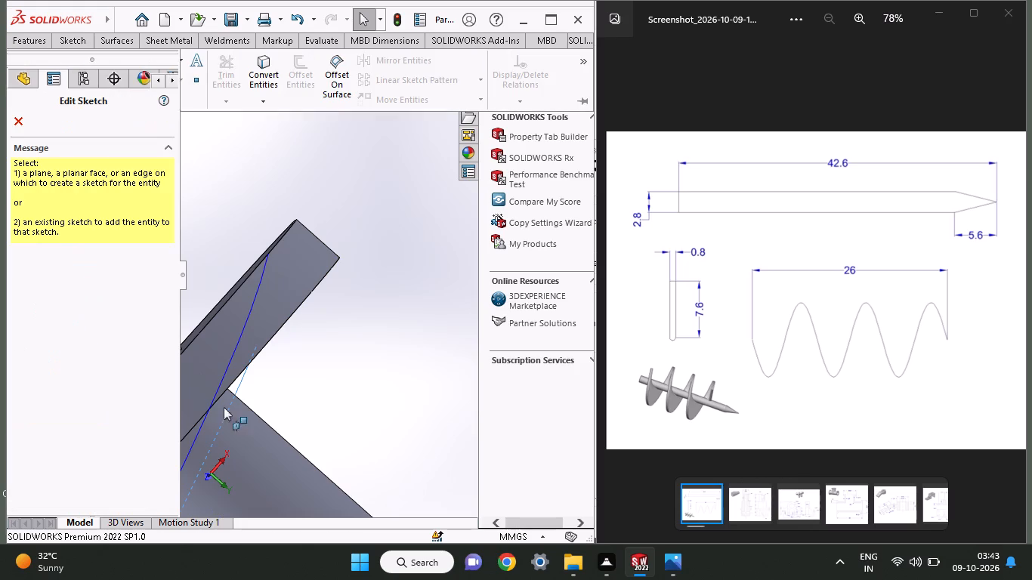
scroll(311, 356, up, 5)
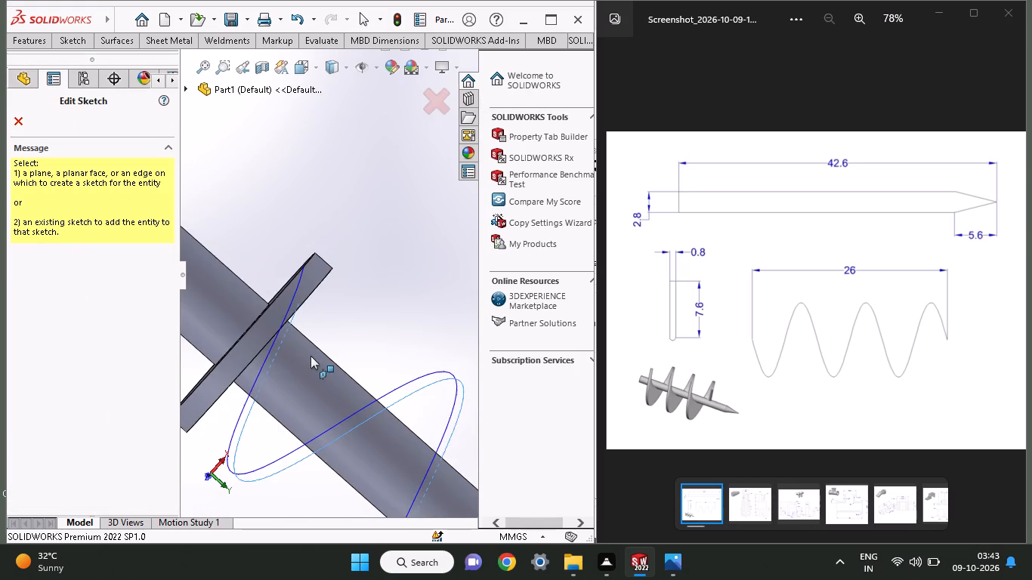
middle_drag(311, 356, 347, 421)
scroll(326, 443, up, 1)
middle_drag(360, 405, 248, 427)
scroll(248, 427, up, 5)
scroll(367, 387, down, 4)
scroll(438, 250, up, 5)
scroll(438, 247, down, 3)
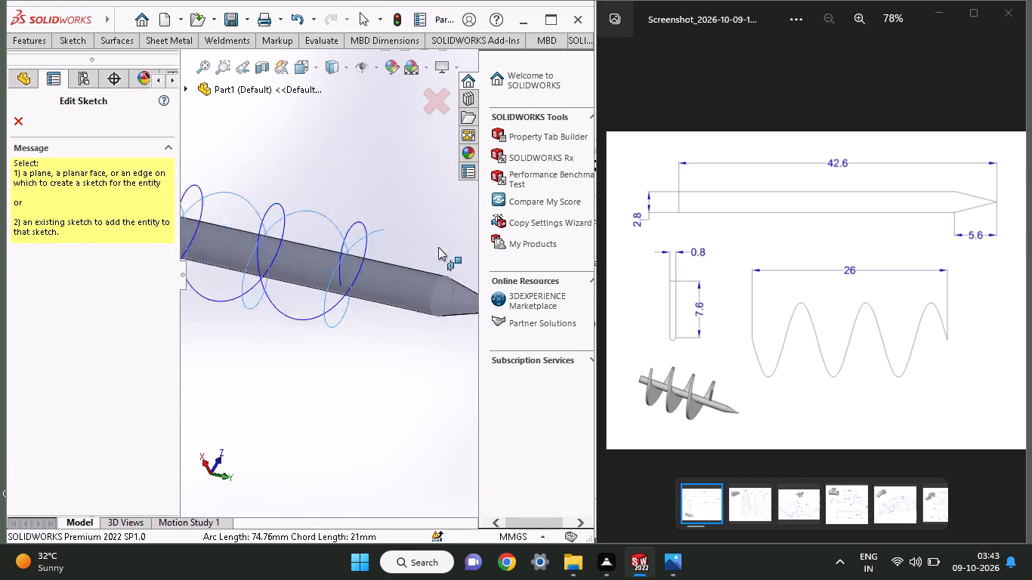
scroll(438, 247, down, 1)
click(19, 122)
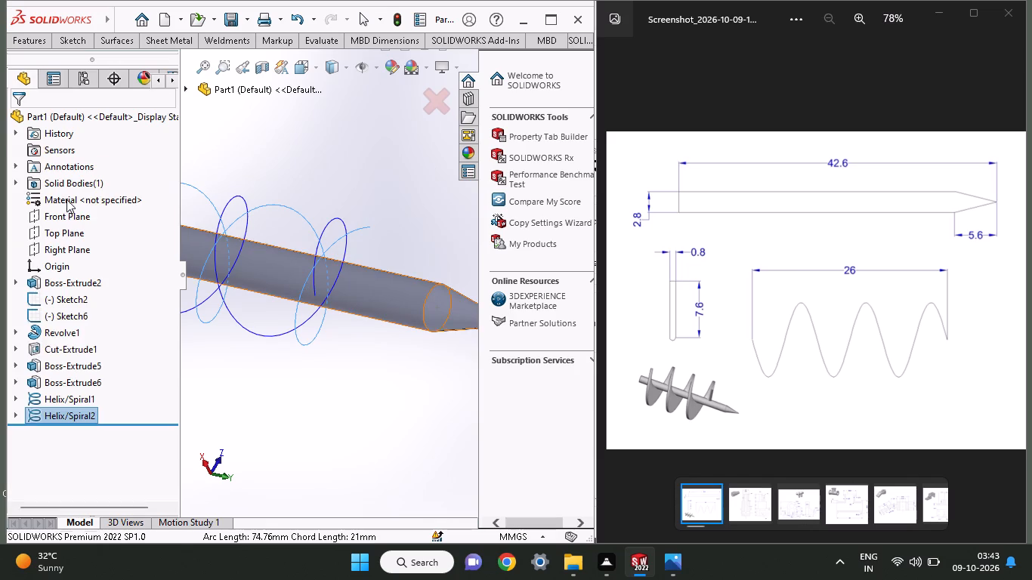
Delete both helix curves running along the pointed shaft.
right_click(307, 319)
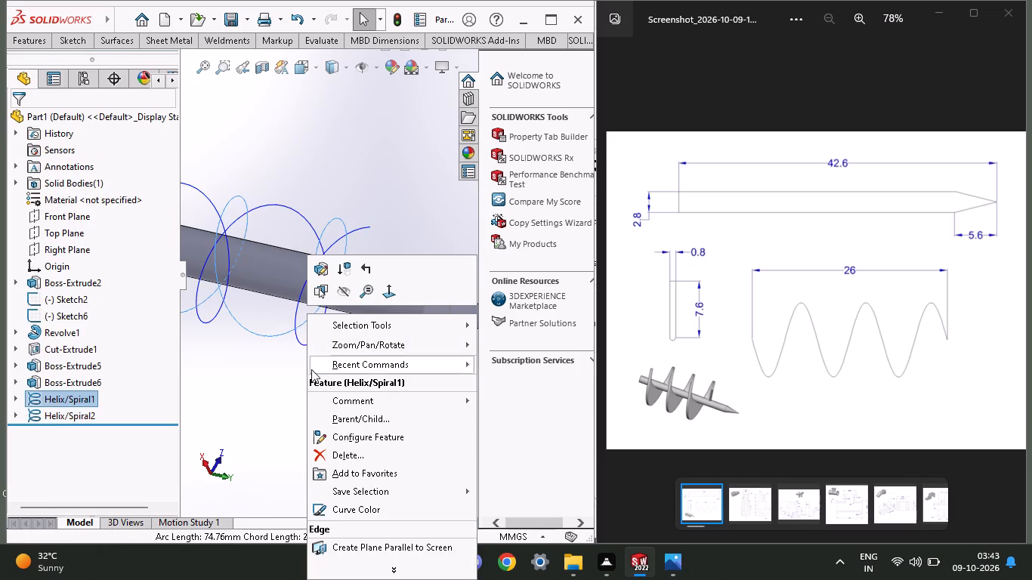
click(334, 458)
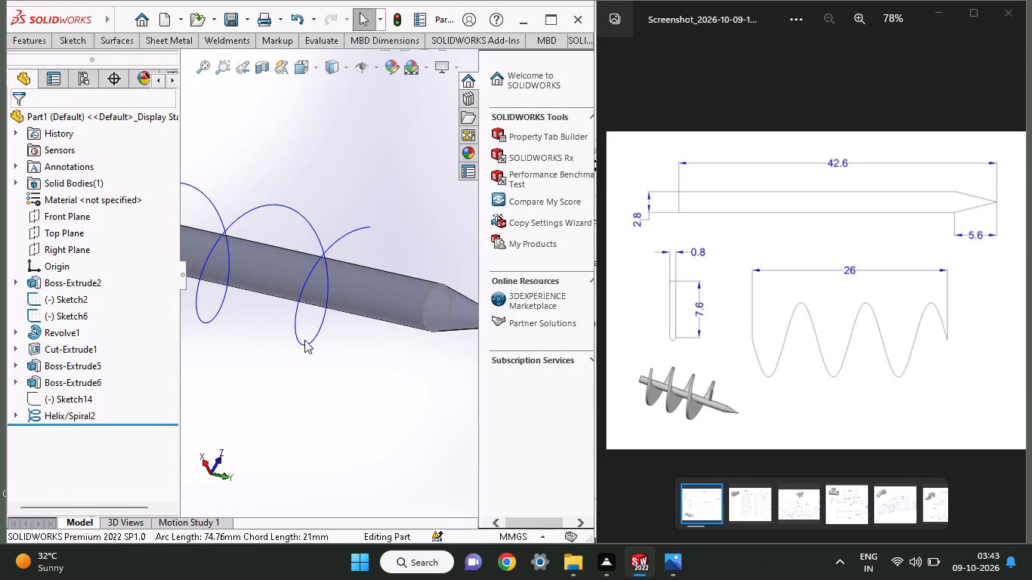
click(306, 344)
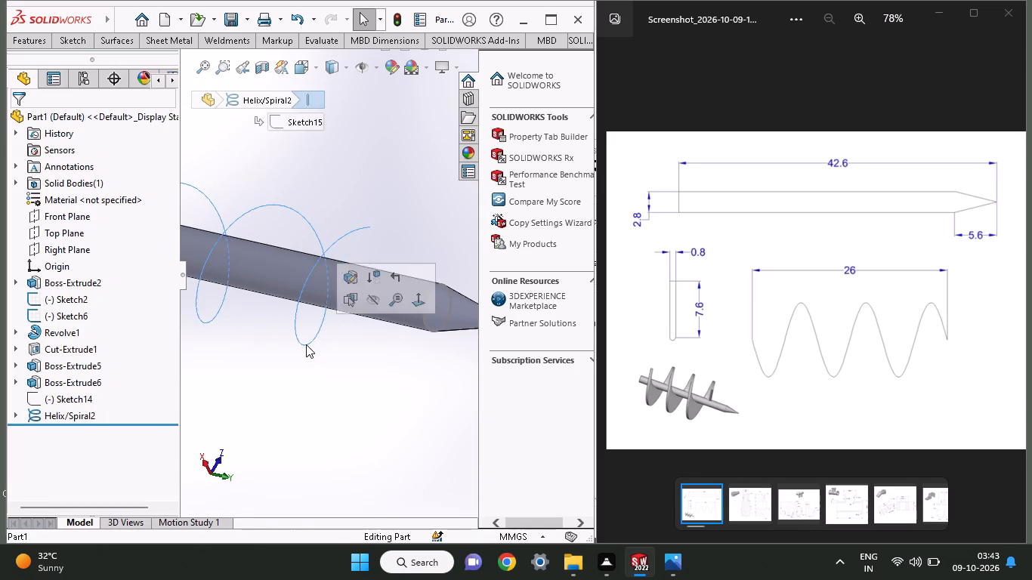
right_click(306, 344)
click(338, 455)
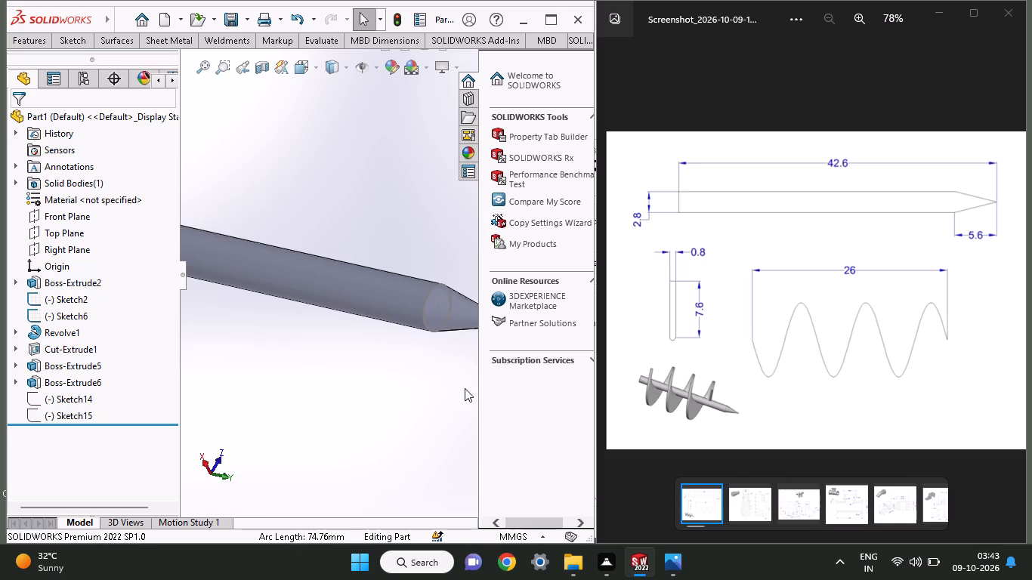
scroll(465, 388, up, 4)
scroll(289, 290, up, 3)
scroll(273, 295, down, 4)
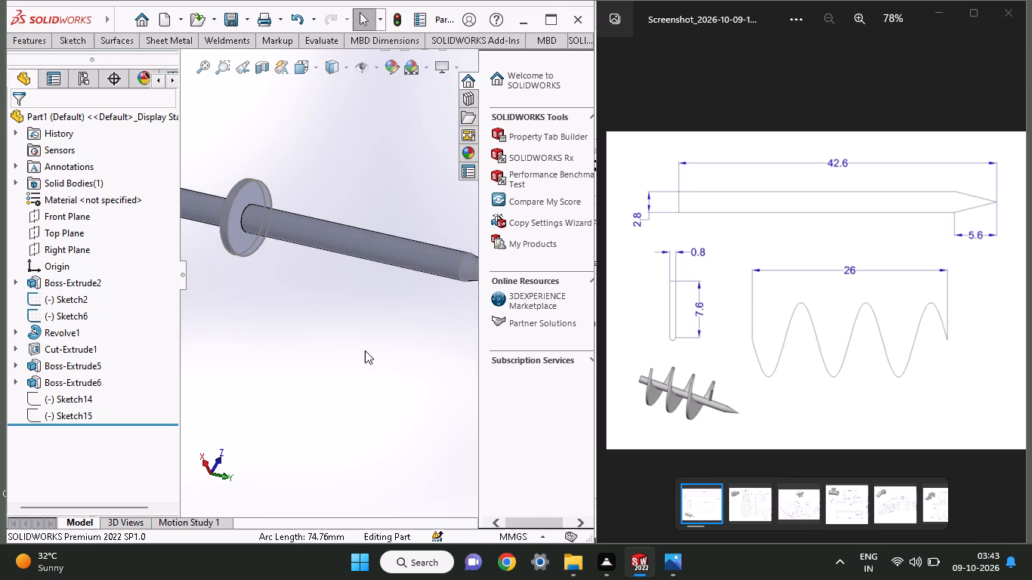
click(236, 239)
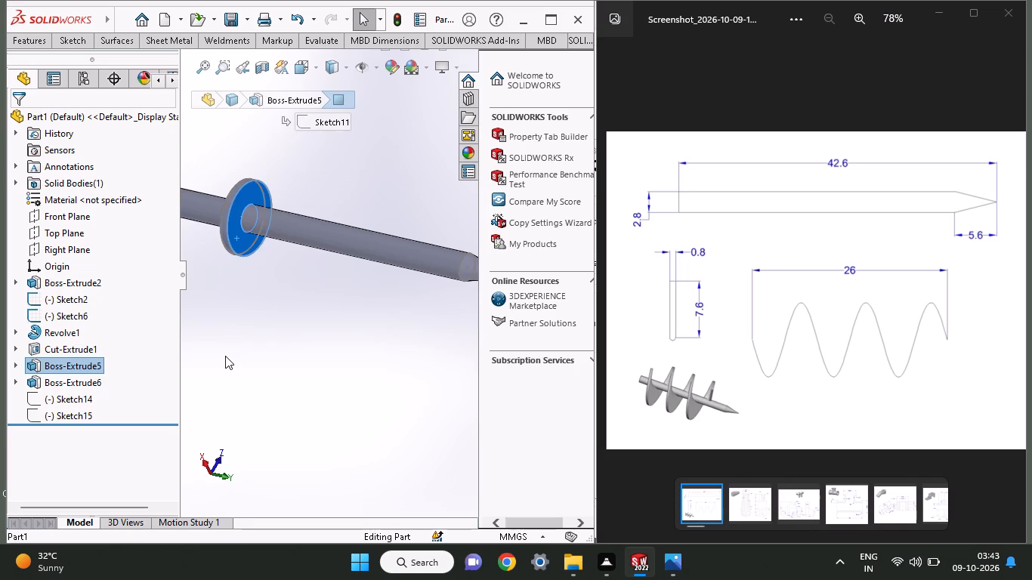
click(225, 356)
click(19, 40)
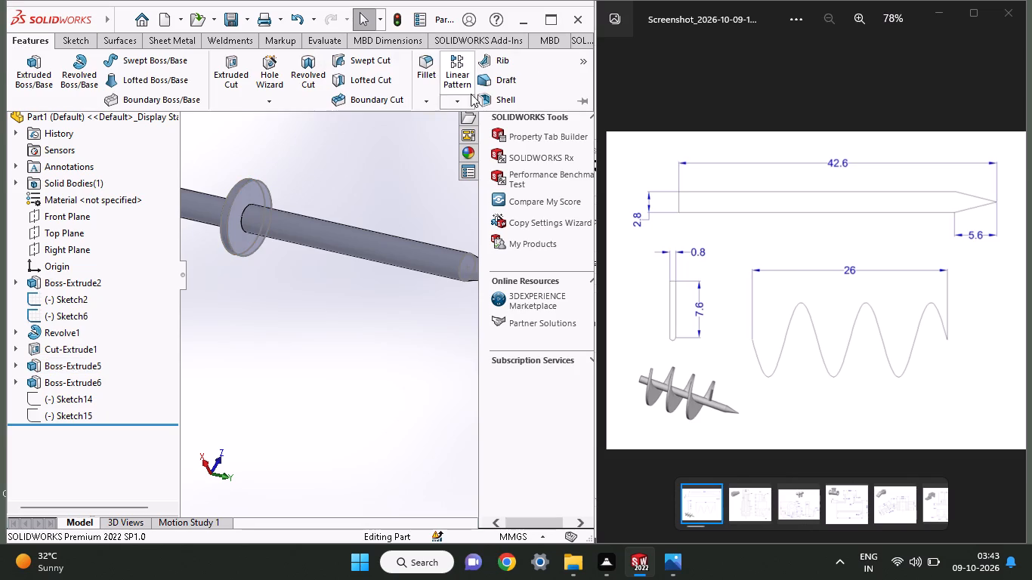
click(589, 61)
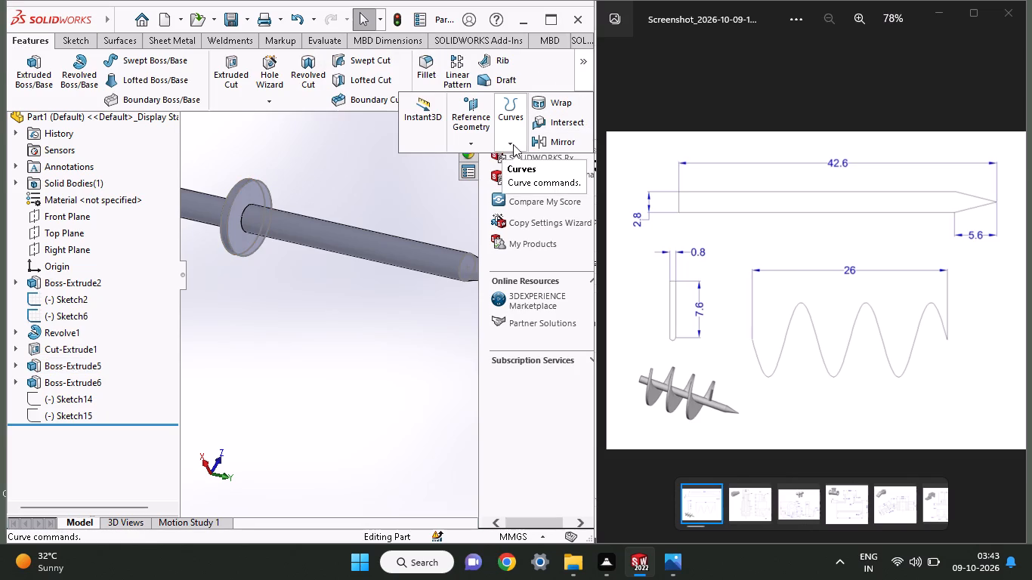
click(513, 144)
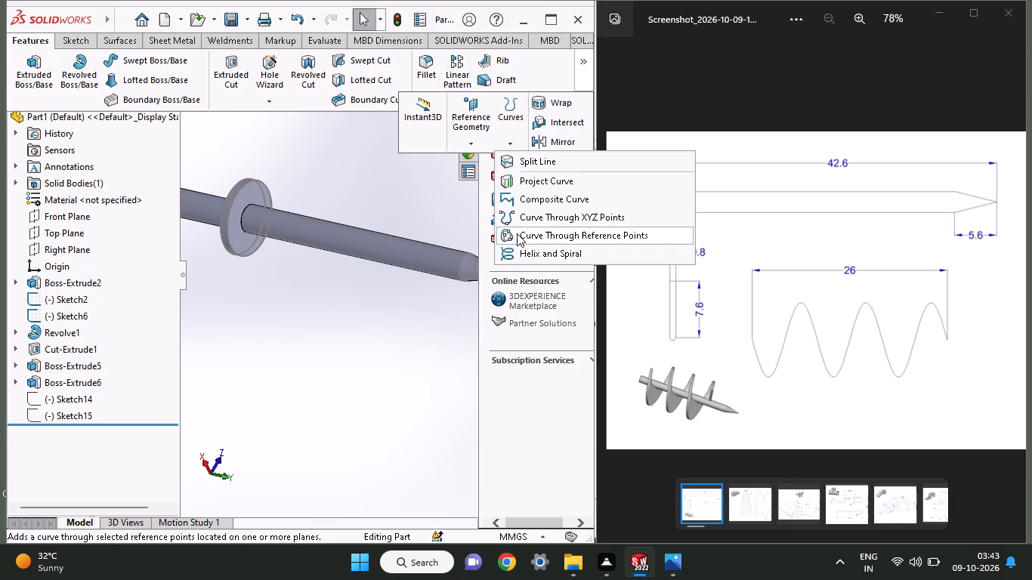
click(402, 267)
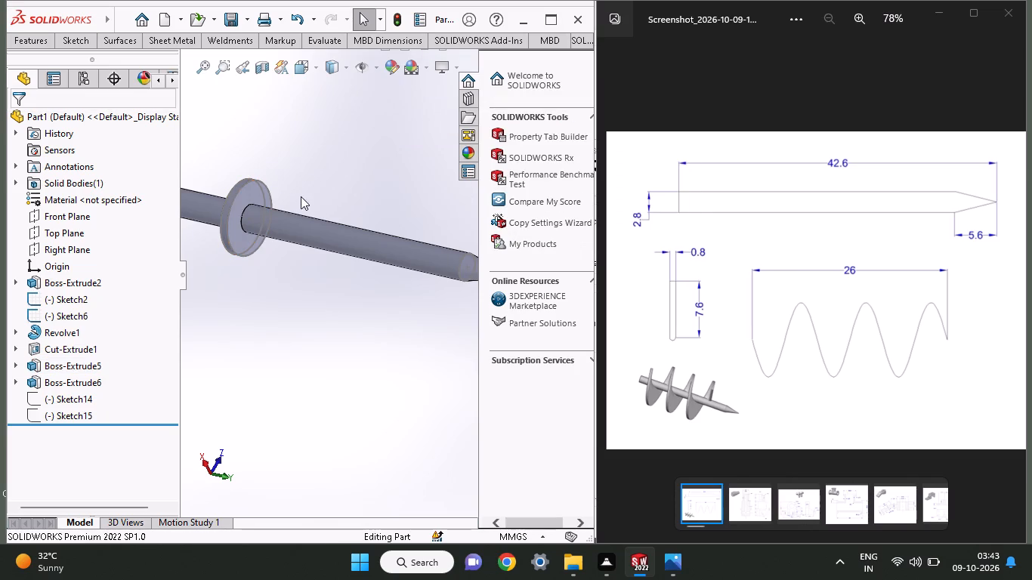
Delete Sketch15, the second helix's base circle on the disc's tip-side face.
click(241, 186)
right_click(241, 186)
click(295, 389)
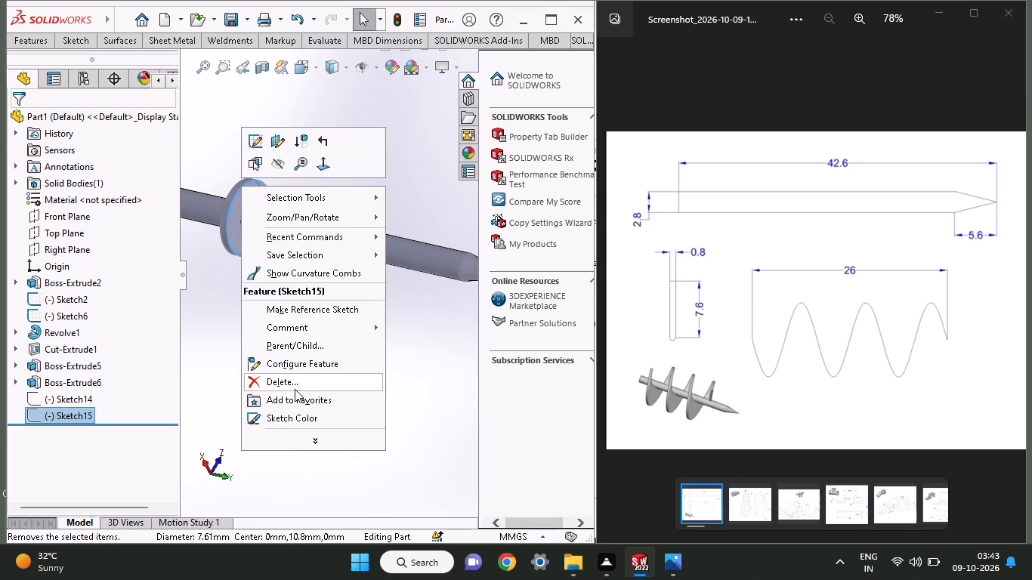
Delete the disc extrusion on the shaft along with its leftover circle sketch.
right_click(243, 248)
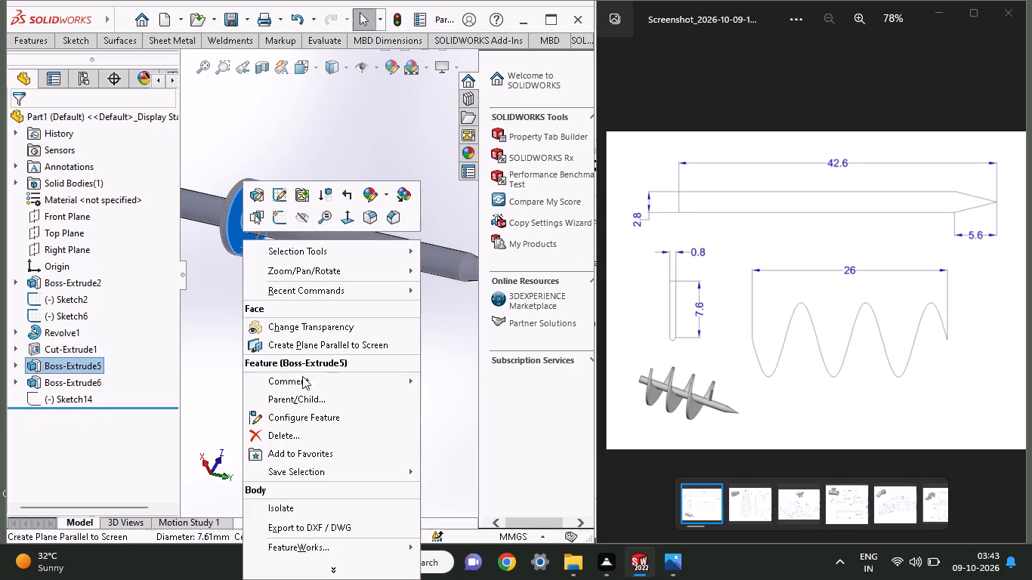
click(303, 433)
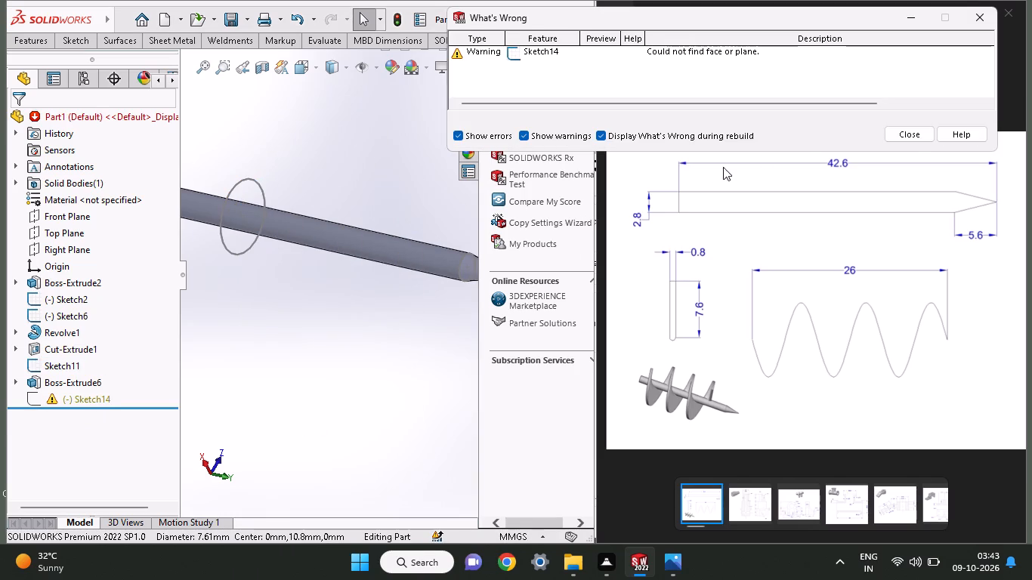
click(903, 141)
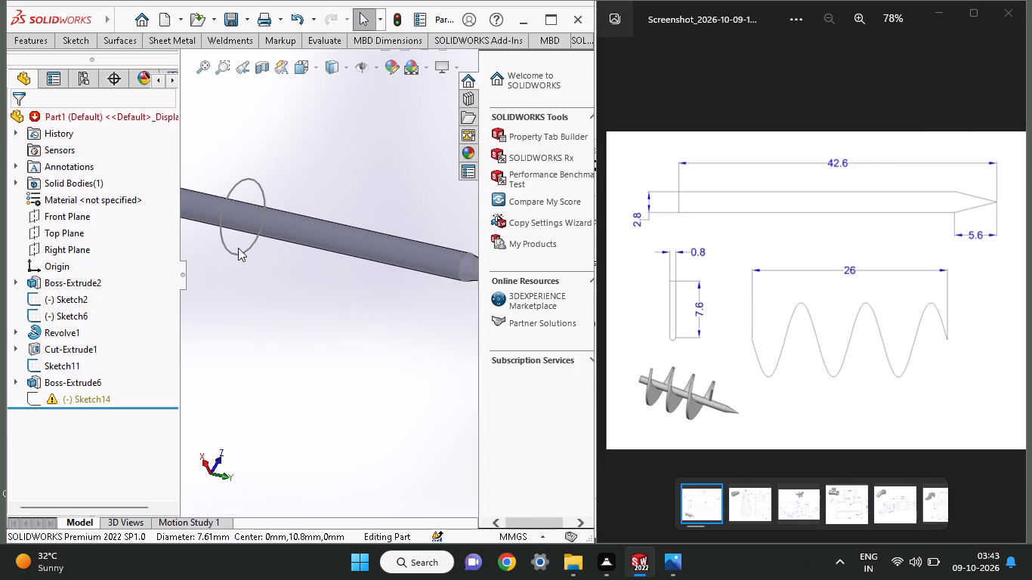
click(238, 255)
right_click(238, 255)
click(339, 453)
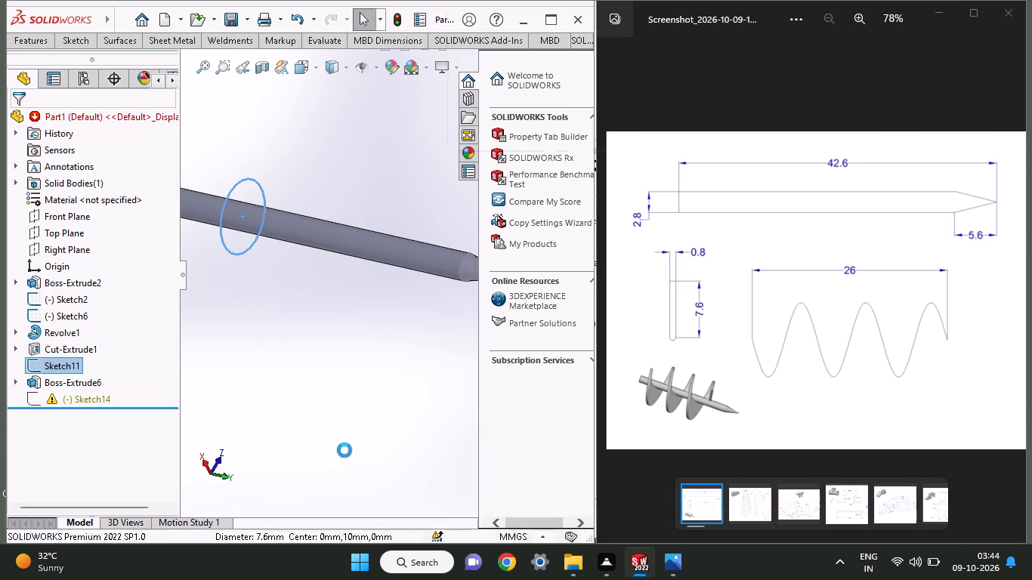
Delete the leftover circle sketches around the pointed shaft, Sketch11 and Sketch14.
click(910, 144)
click(910, 142)
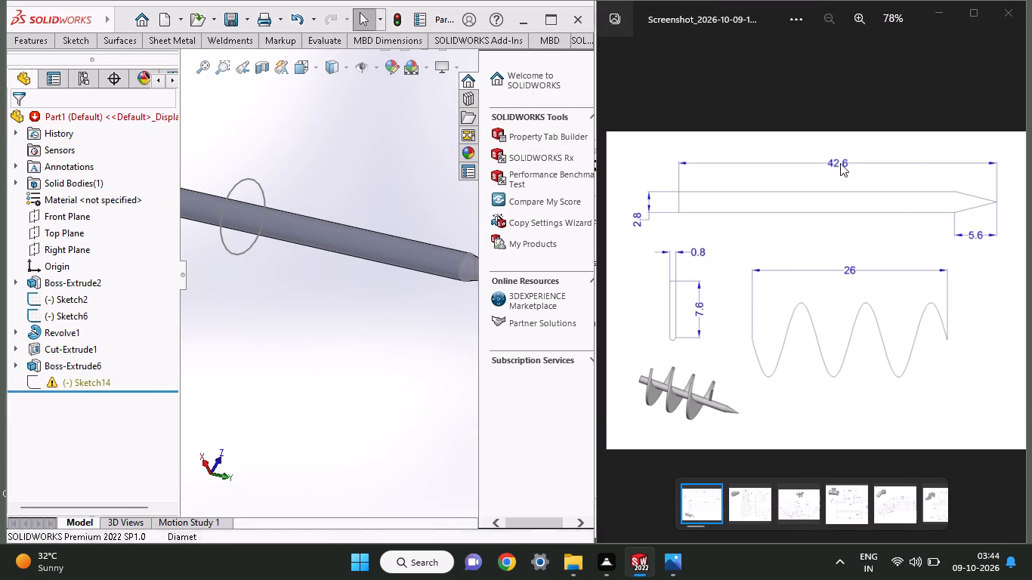
right_click(59, 381)
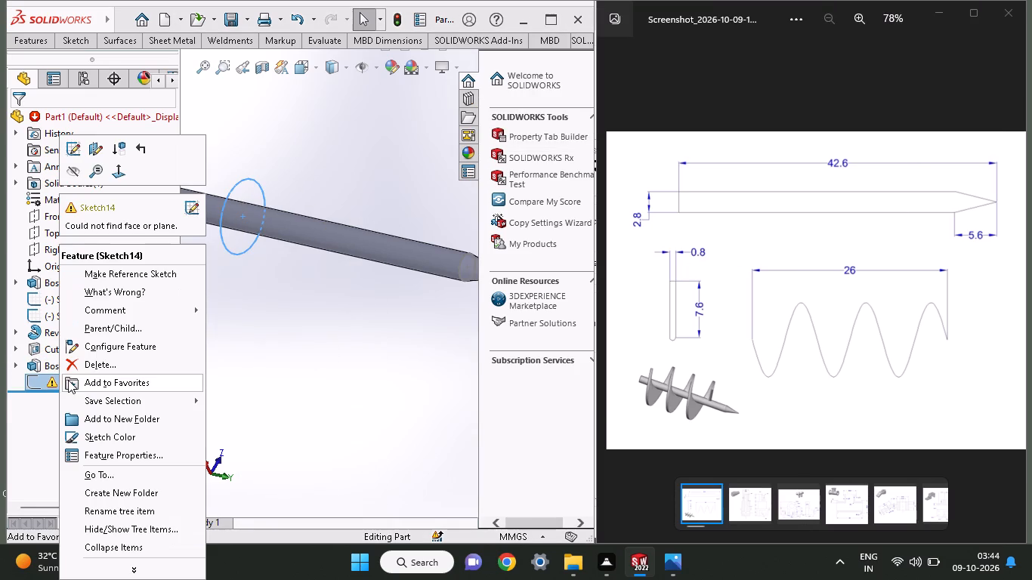
click(84, 362)
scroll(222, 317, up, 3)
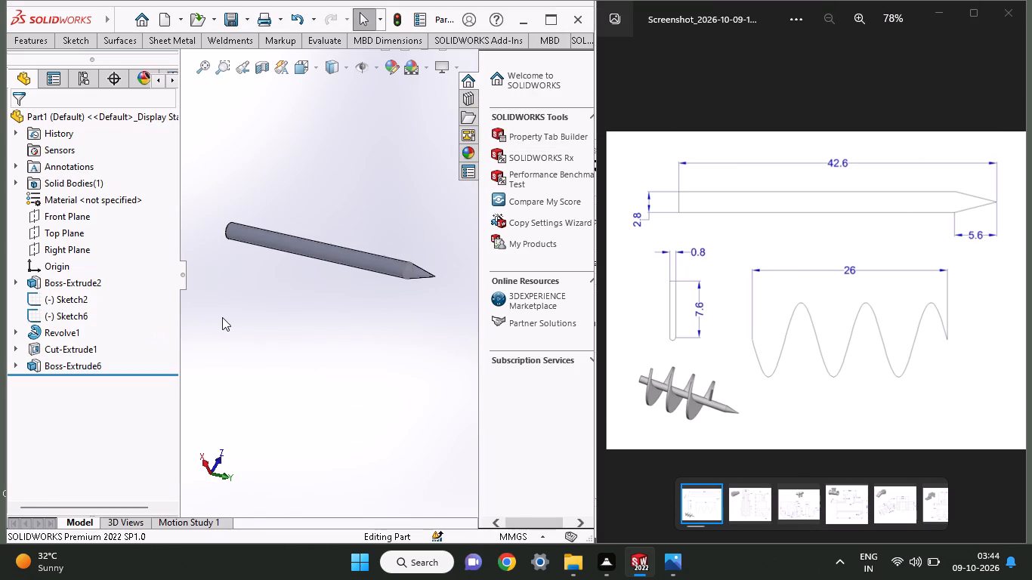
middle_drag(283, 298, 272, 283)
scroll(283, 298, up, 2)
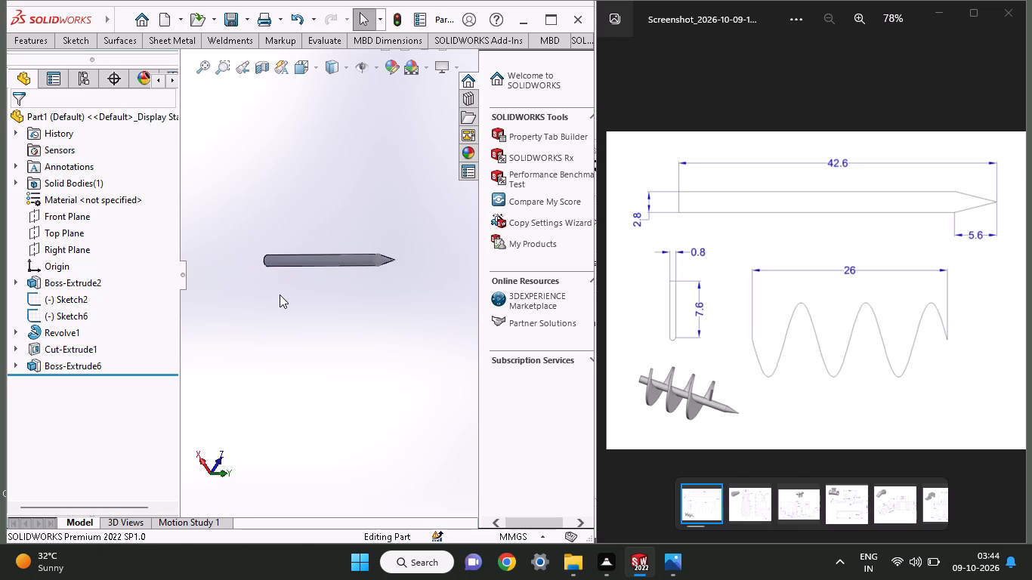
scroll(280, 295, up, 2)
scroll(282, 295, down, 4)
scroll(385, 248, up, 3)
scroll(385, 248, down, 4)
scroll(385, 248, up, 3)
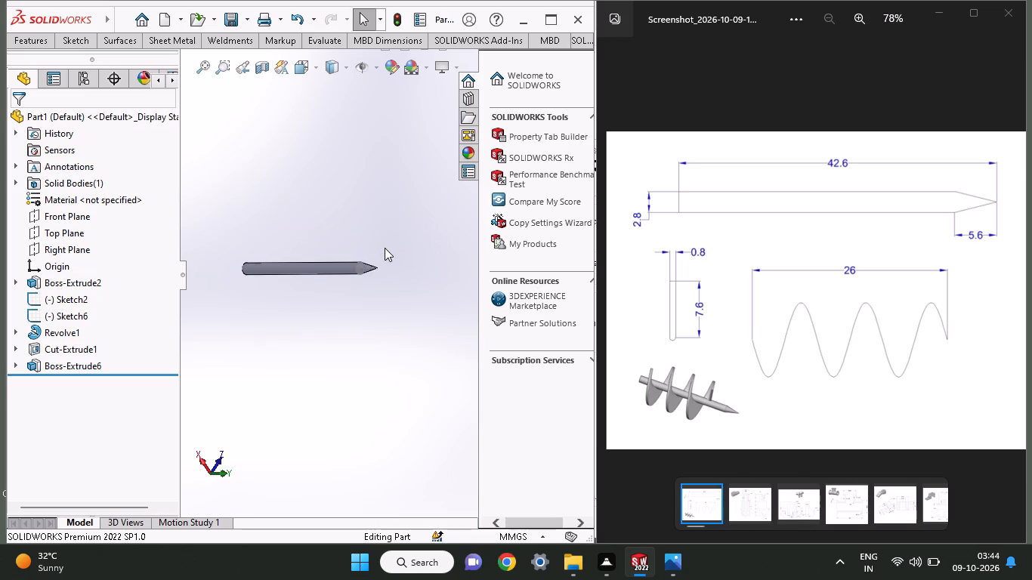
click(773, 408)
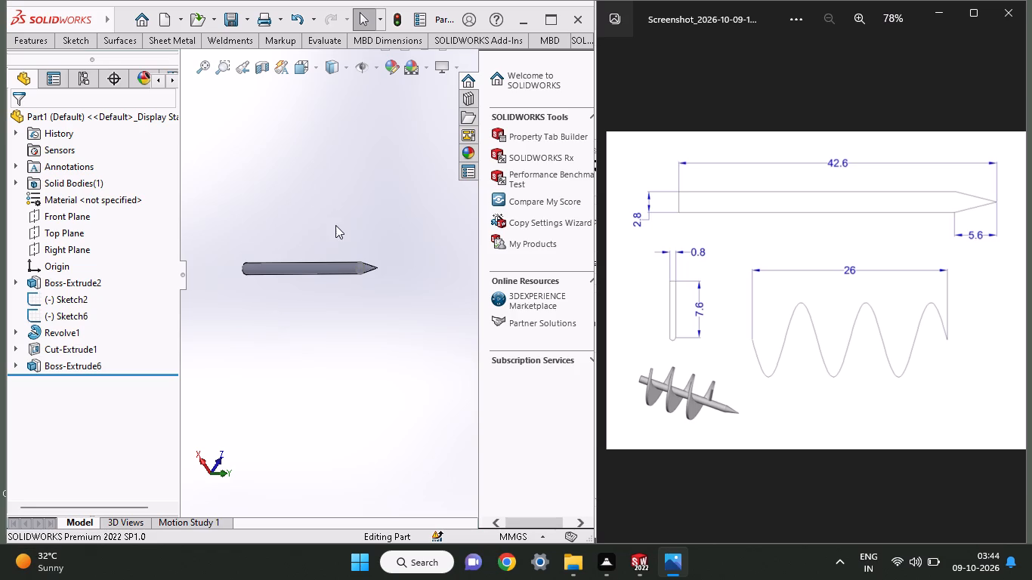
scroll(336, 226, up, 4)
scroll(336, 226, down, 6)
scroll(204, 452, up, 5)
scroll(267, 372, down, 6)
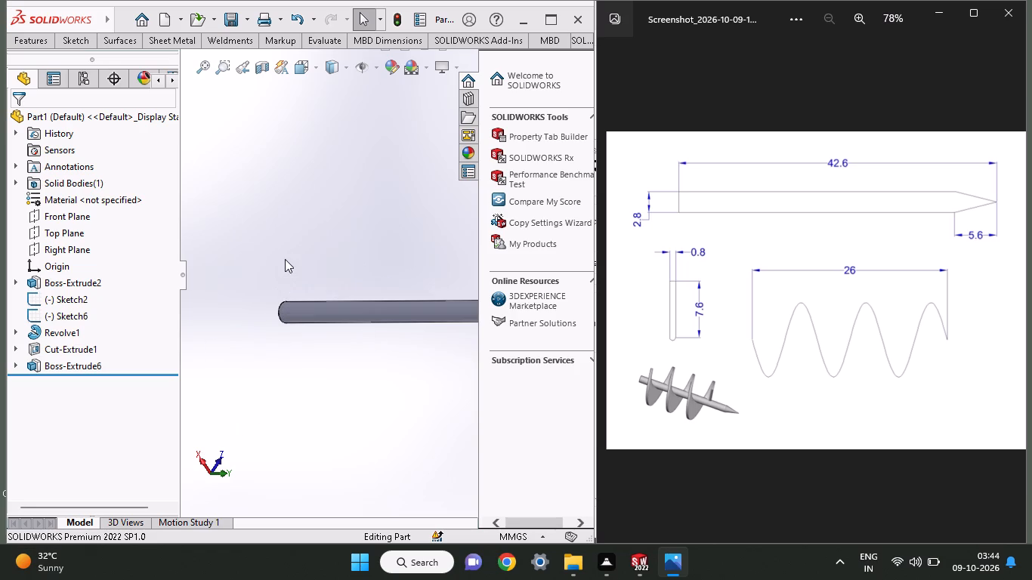
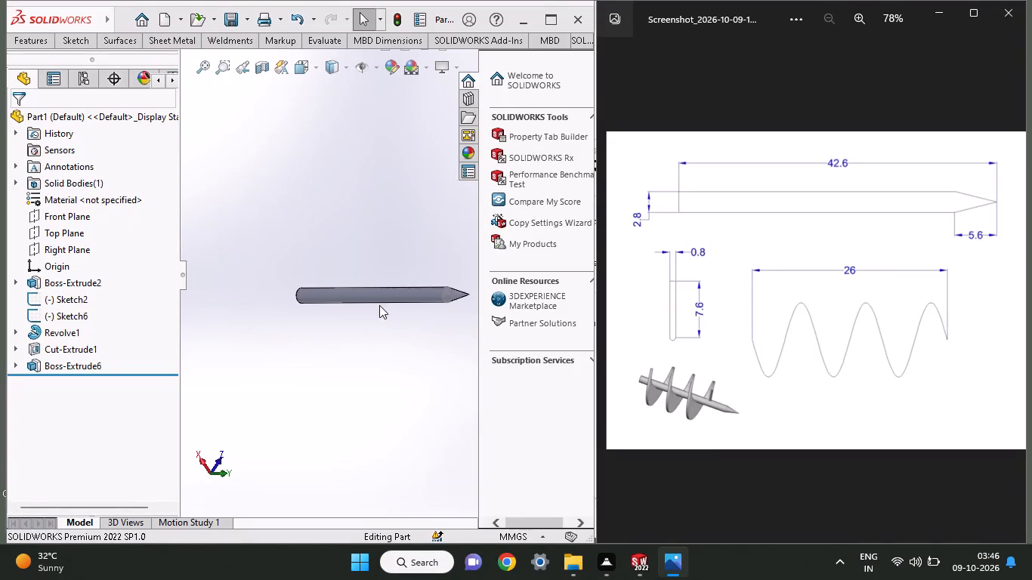
Sketch a circle about 3.5 mm in diameter on the shaft's flat blunt end face, centred on the origin.
scroll(379, 305, up, 1)
scroll(511, 336, down, 1)
middle_drag(406, 326, 375, 338)
scroll(365, 345, down, 2)
scroll(375, 338, up, 1)
scroll(379, 336, down, 1)
scroll(379, 332, up, 1)
scroll(379, 329, down, 3)
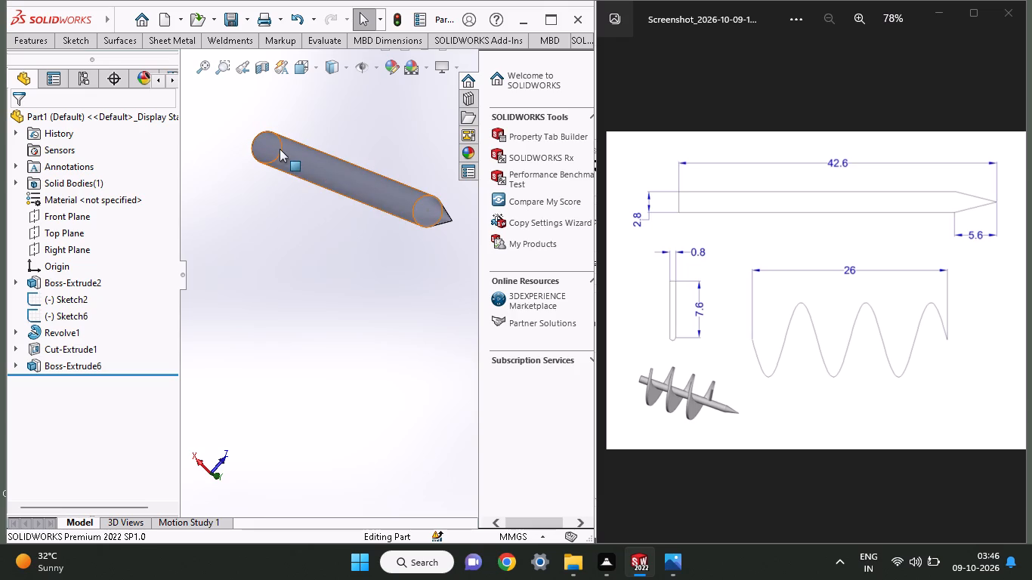
click(76, 42)
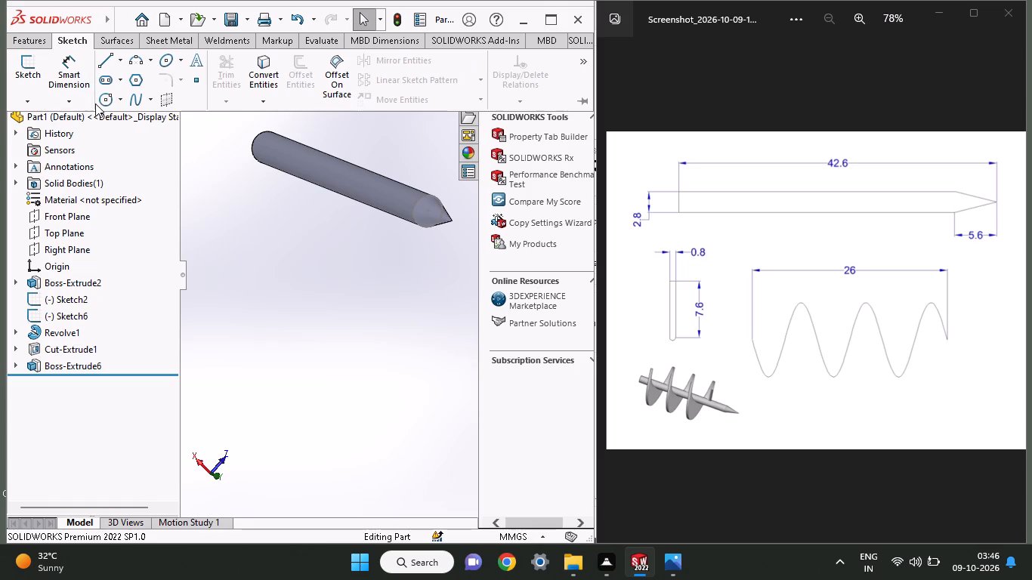
click(99, 103)
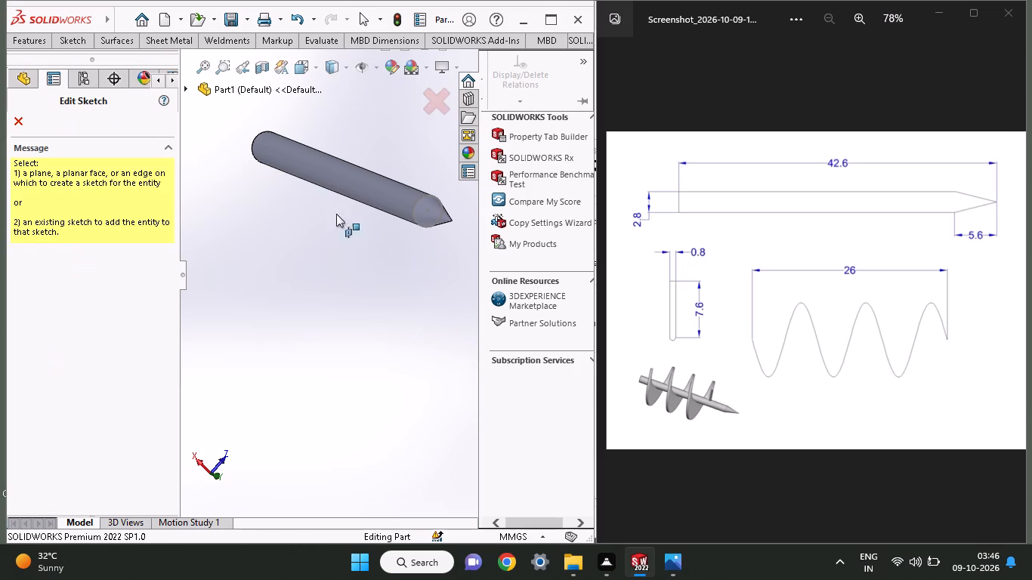
middle_drag(277, 196, 457, 349)
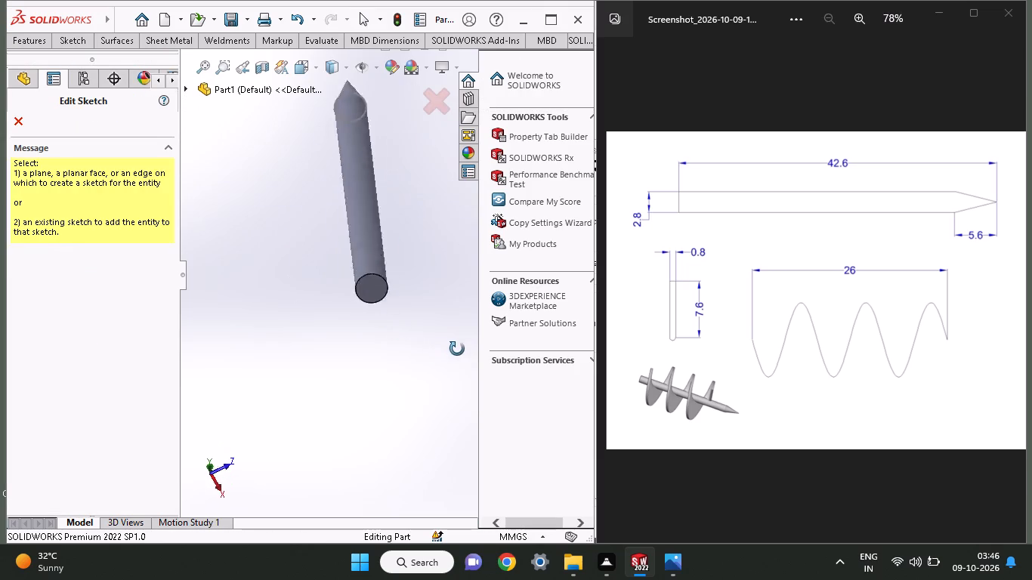
middle_drag(457, 349, 459, 332)
click(384, 232)
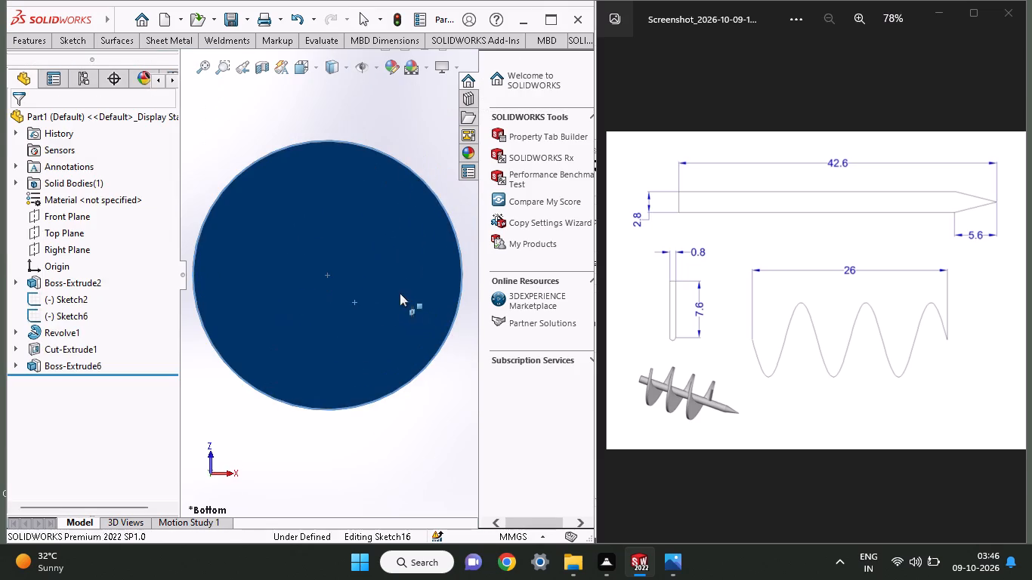
scroll(391, 289, up, 1)
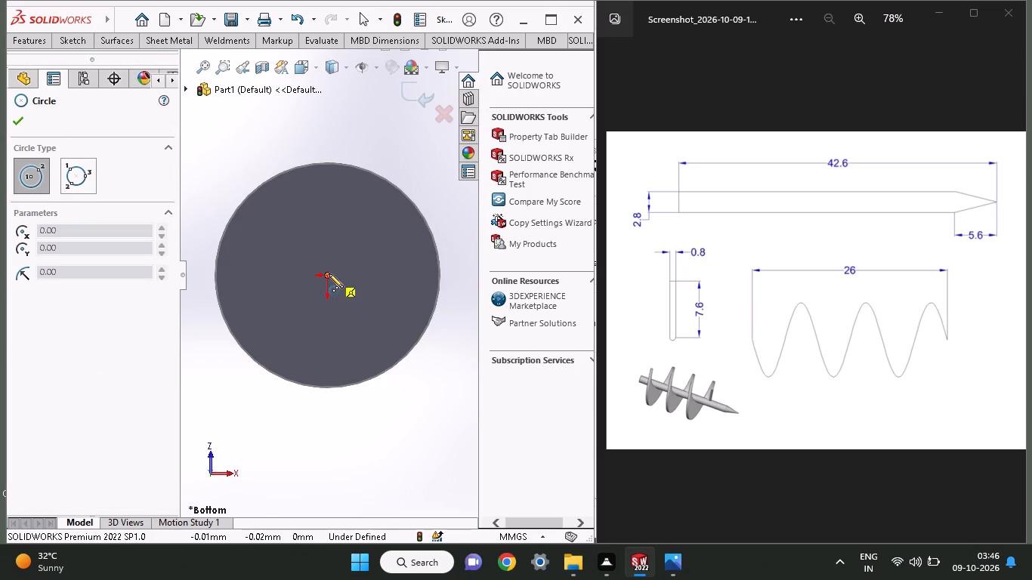
click(329, 273)
click(356, 412)
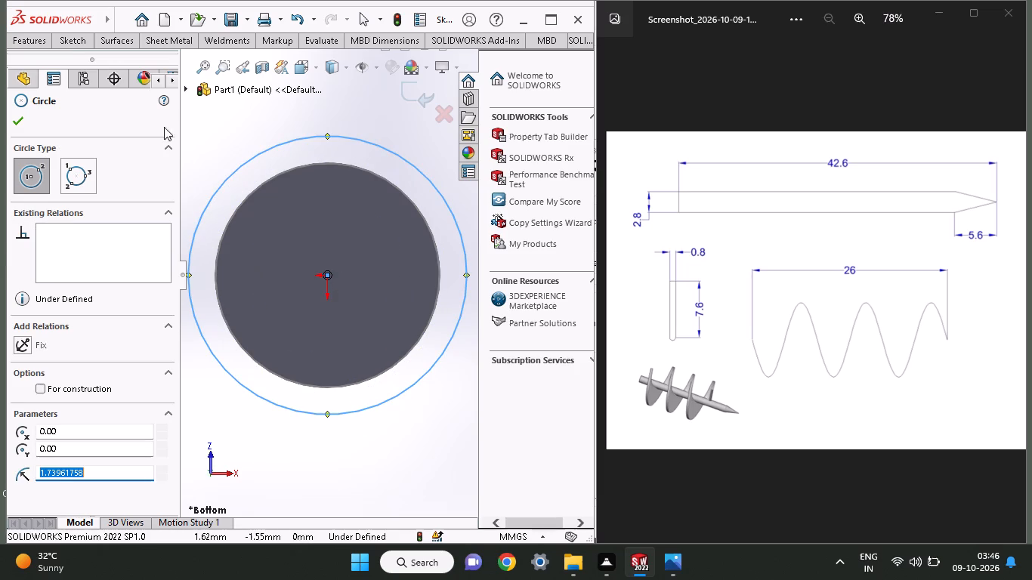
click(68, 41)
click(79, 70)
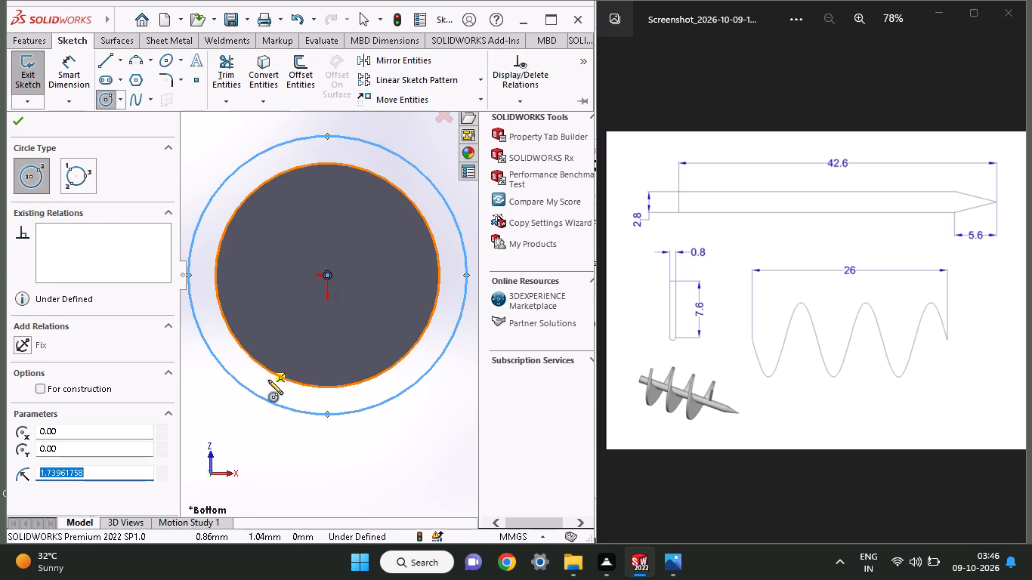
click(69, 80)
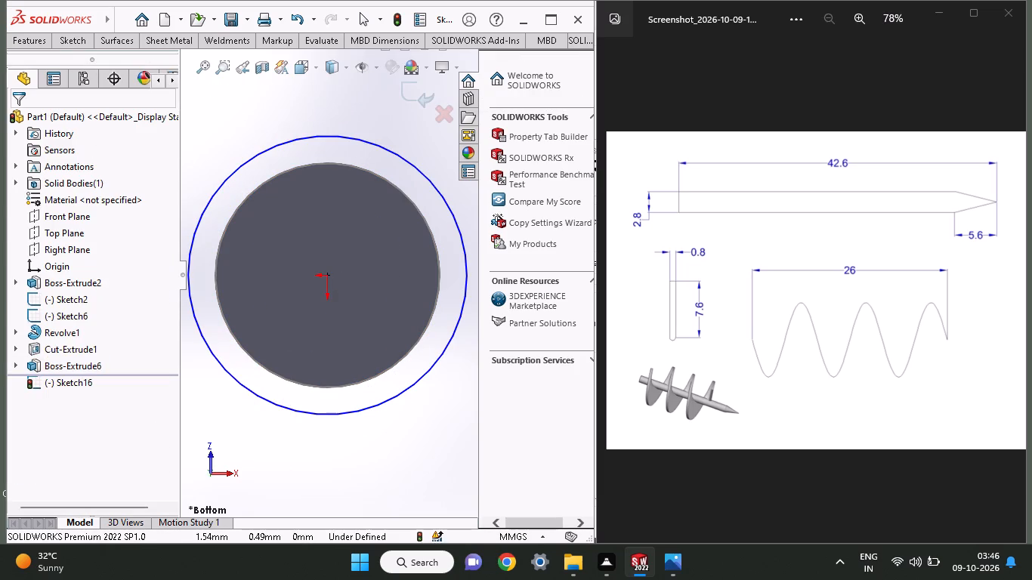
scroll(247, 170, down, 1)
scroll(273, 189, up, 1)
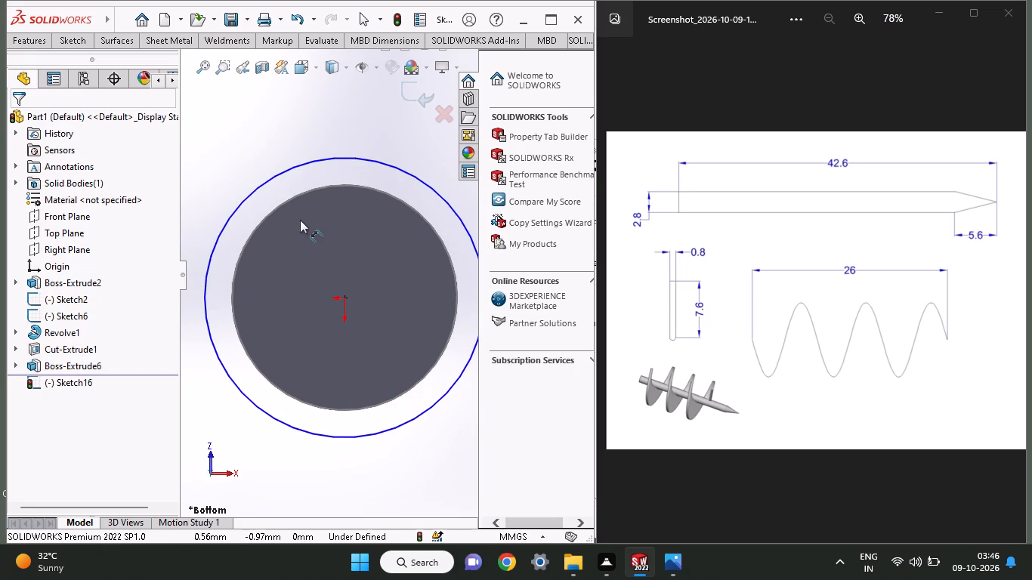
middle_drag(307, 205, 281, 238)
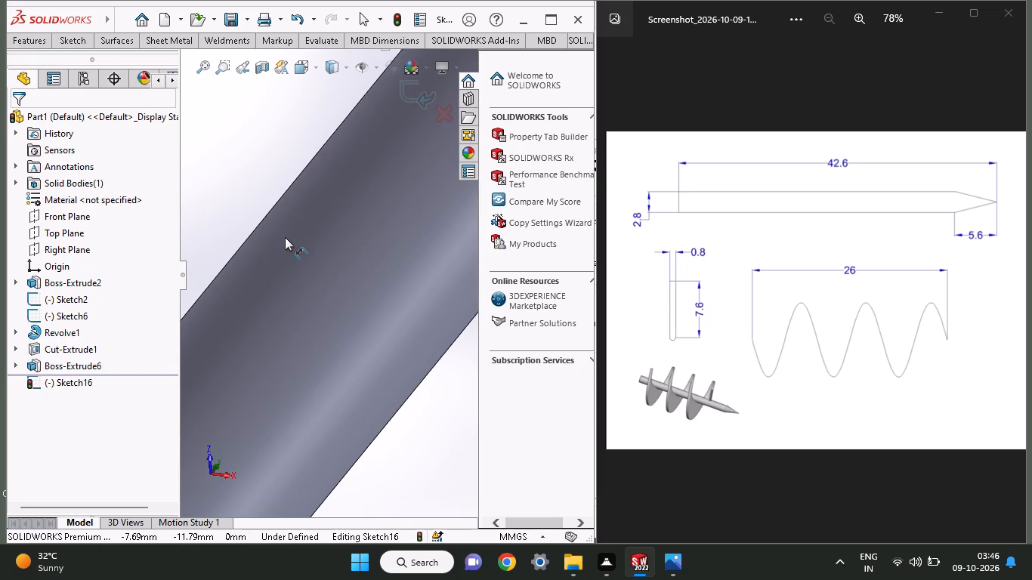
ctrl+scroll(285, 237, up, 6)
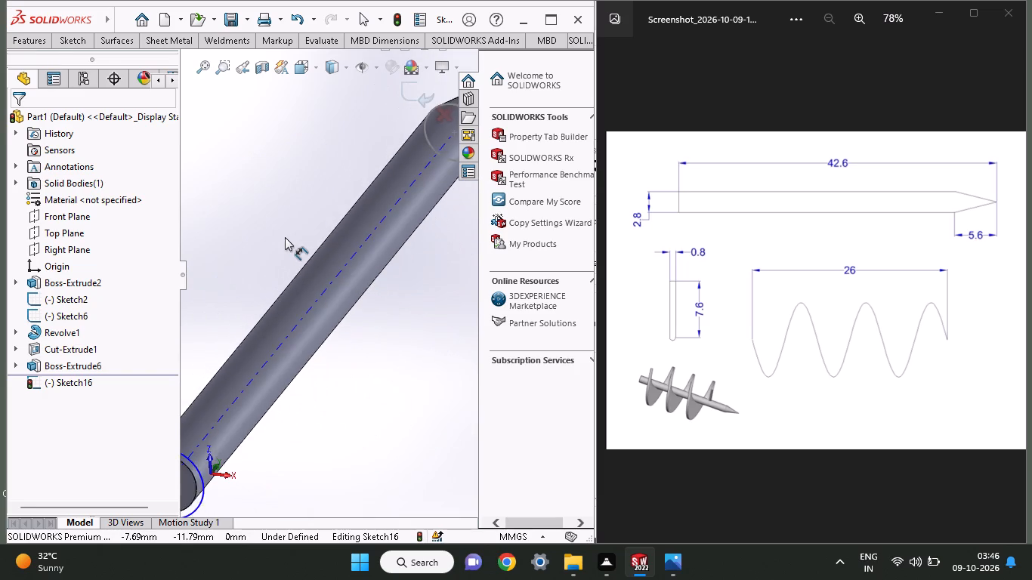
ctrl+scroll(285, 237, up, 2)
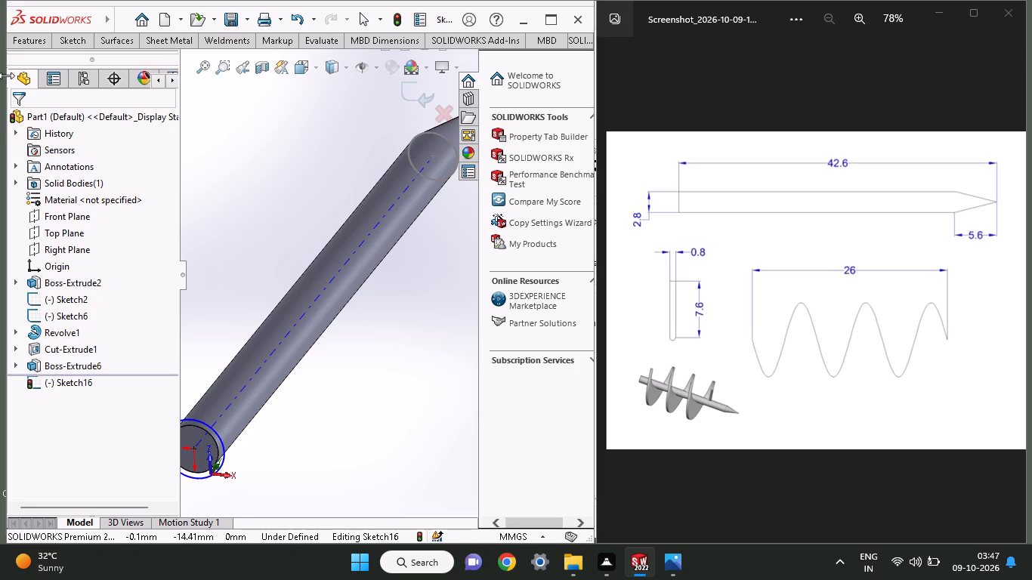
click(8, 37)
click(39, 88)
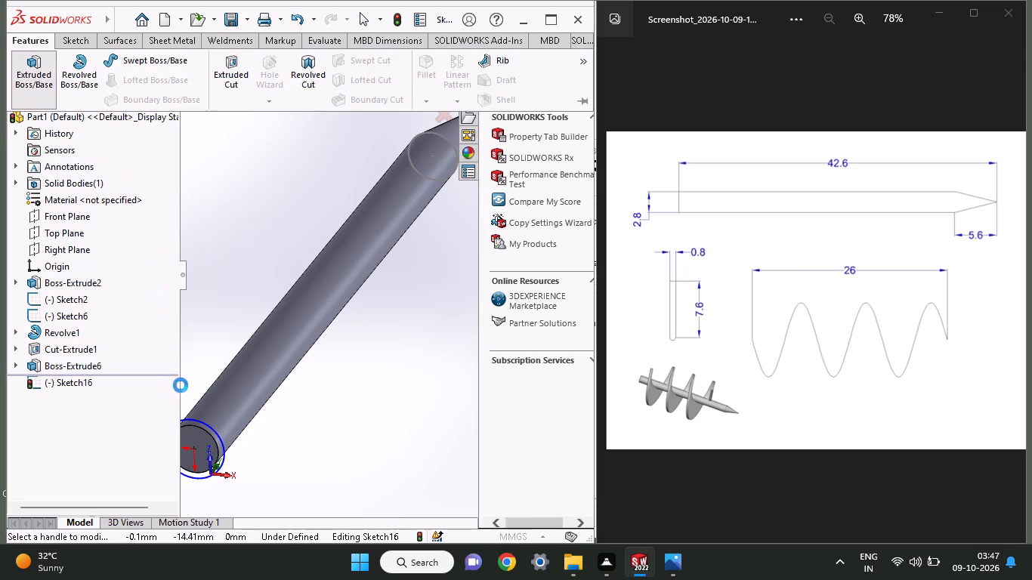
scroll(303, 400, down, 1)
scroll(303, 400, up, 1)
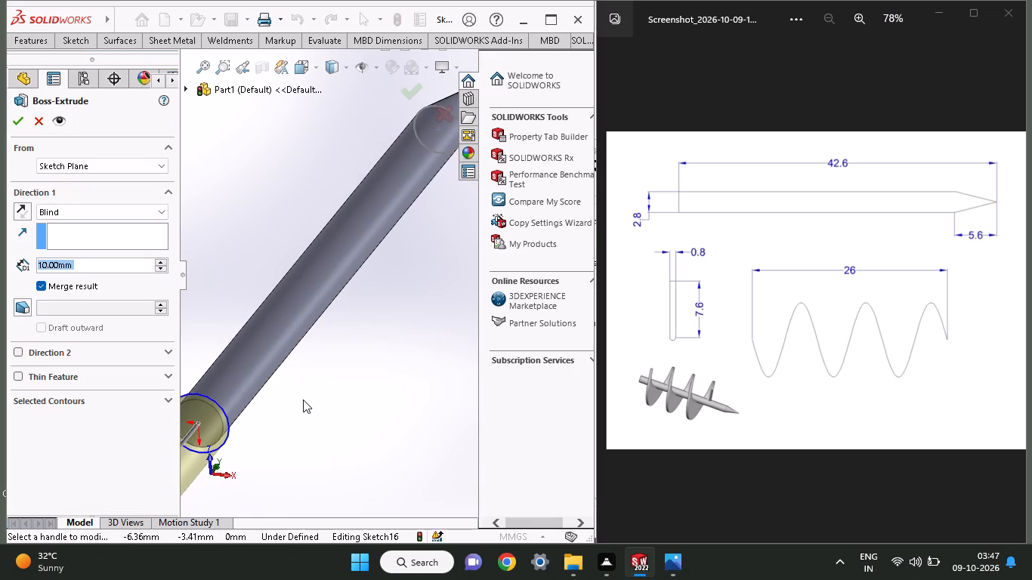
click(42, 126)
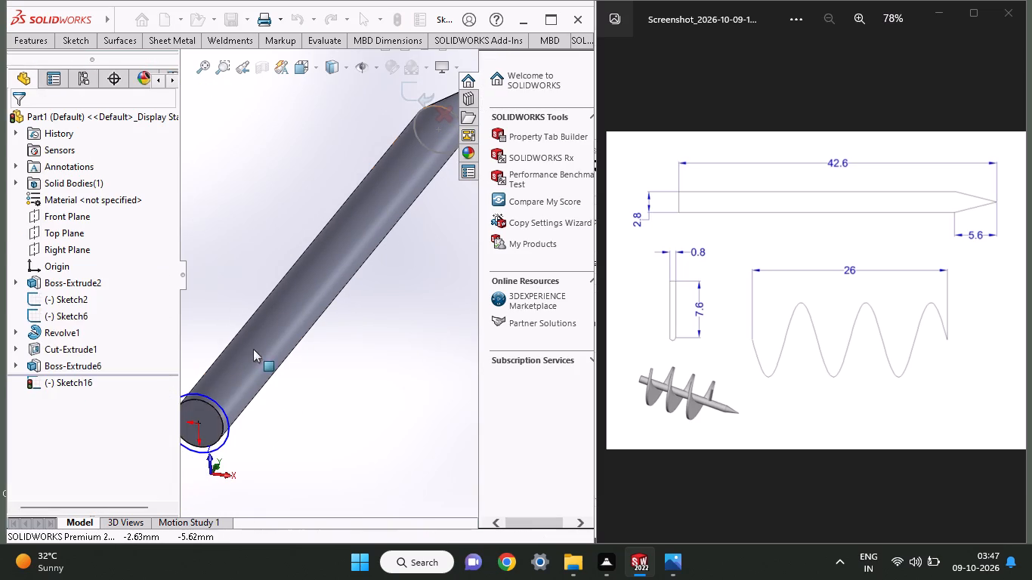
Dimension the new circle around the shaft's blunt end to a diameter of 7.8 mm.
scroll(296, 363, down, 1)
scroll(296, 363, up, 1)
scroll(295, 363, down, 1)
scroll(295, 363, up, 1)
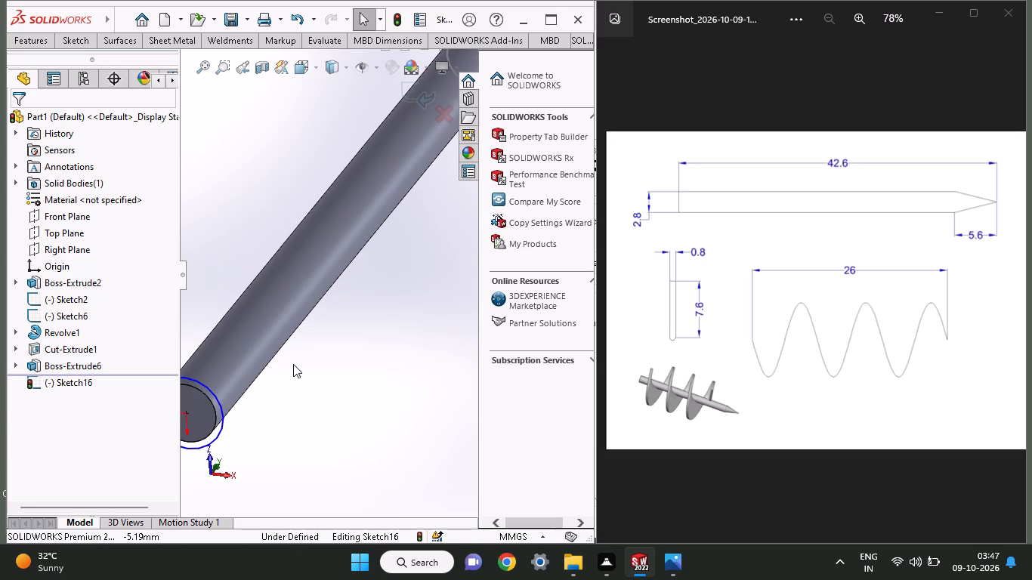
scroll(291, 365, down, 1)
scroll(283, 372, up, 1)
click(66, 37)
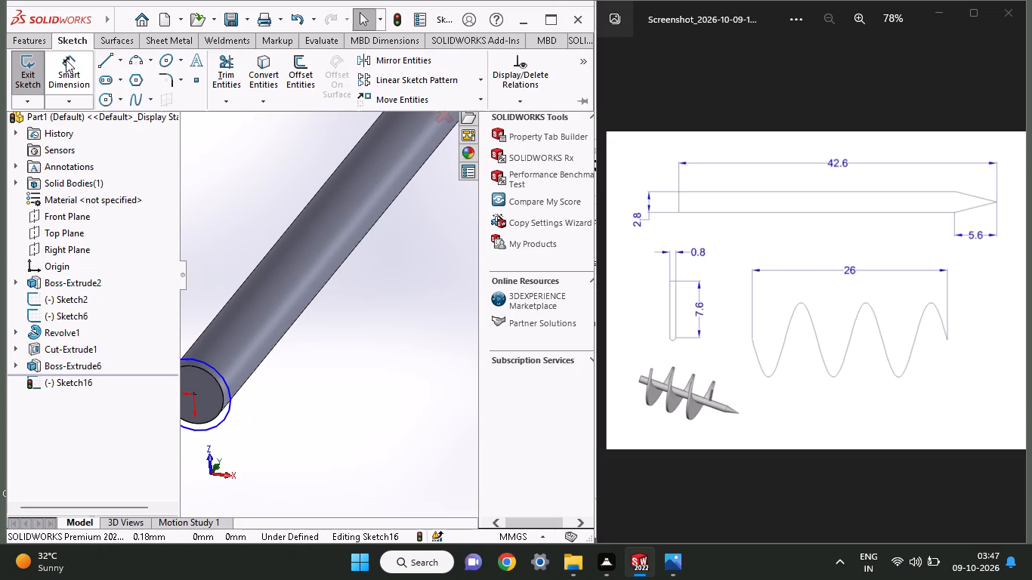
click(66, 62)
click(206, 361)
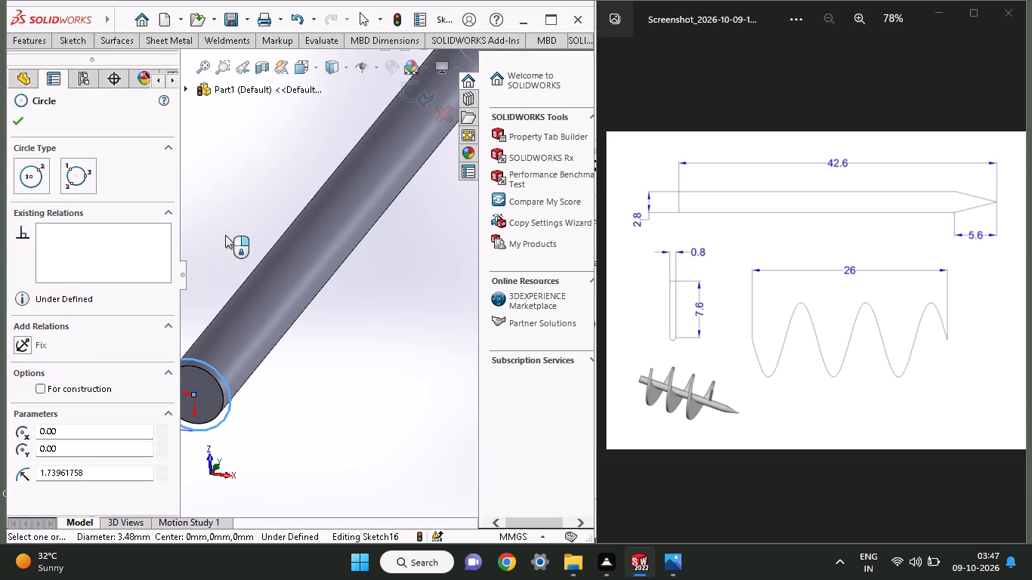
click(225, 235)
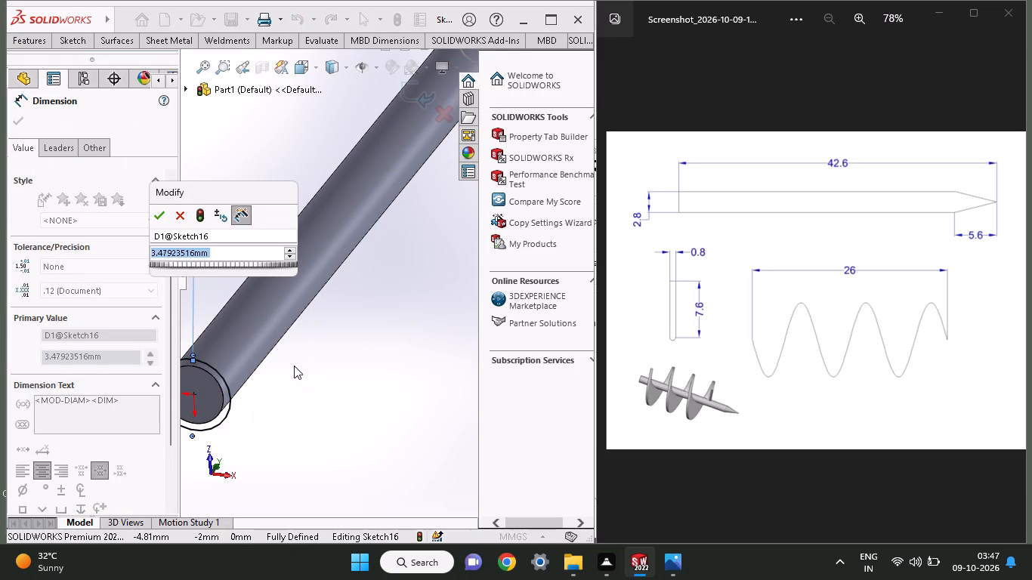
text(7.8)
key(Return)
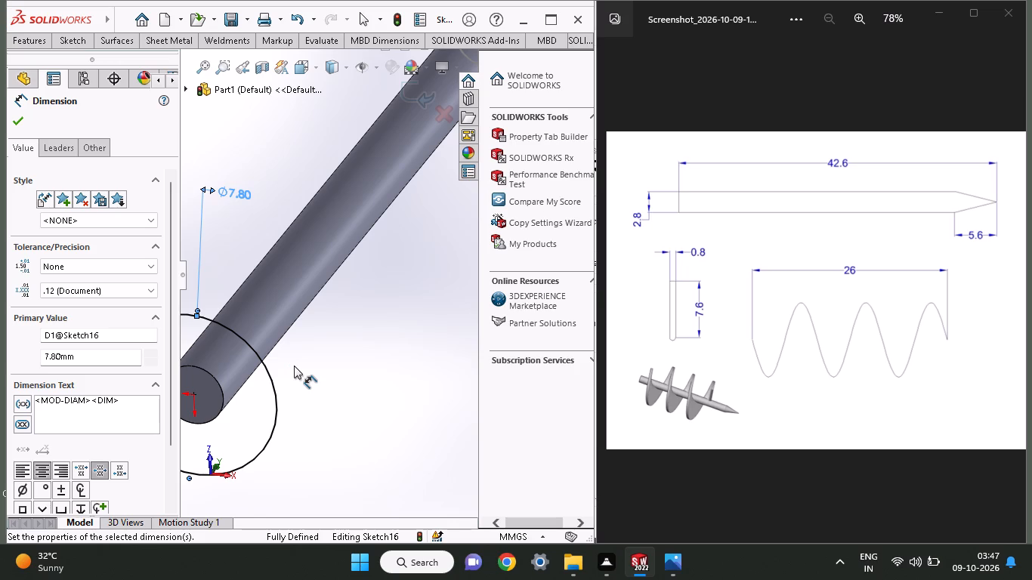
scroll(309, 356, up, 5)
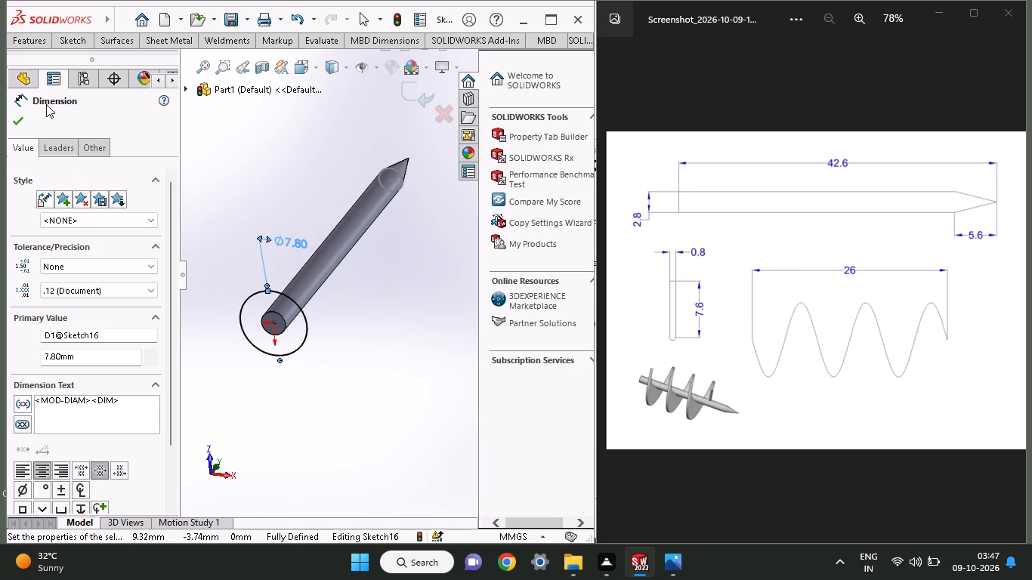
click(21, 125)
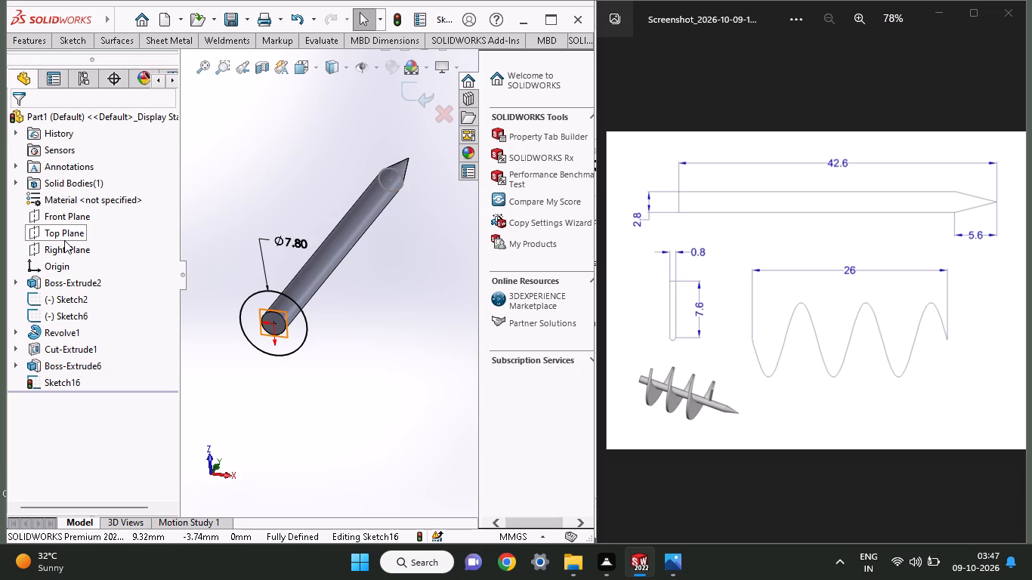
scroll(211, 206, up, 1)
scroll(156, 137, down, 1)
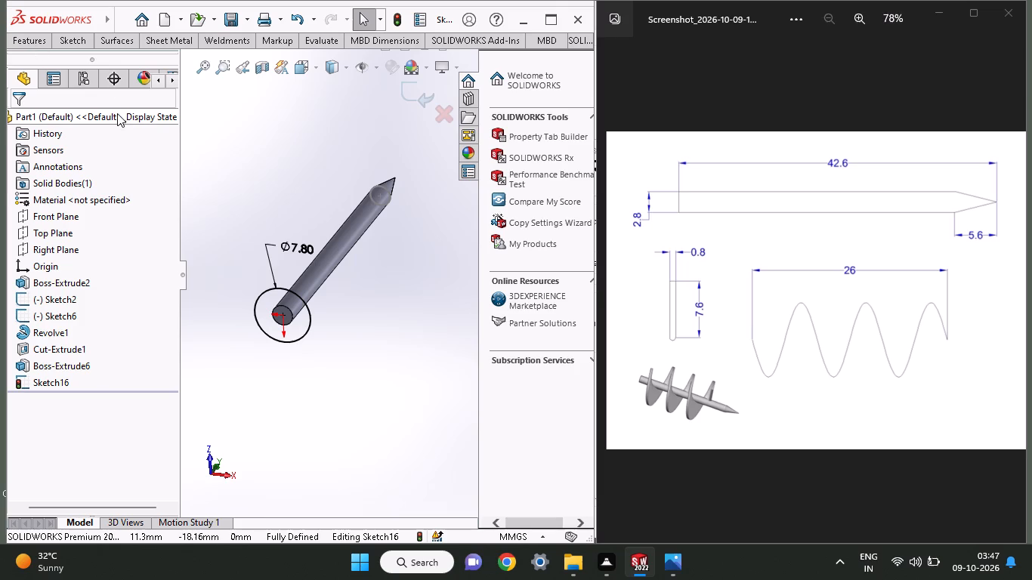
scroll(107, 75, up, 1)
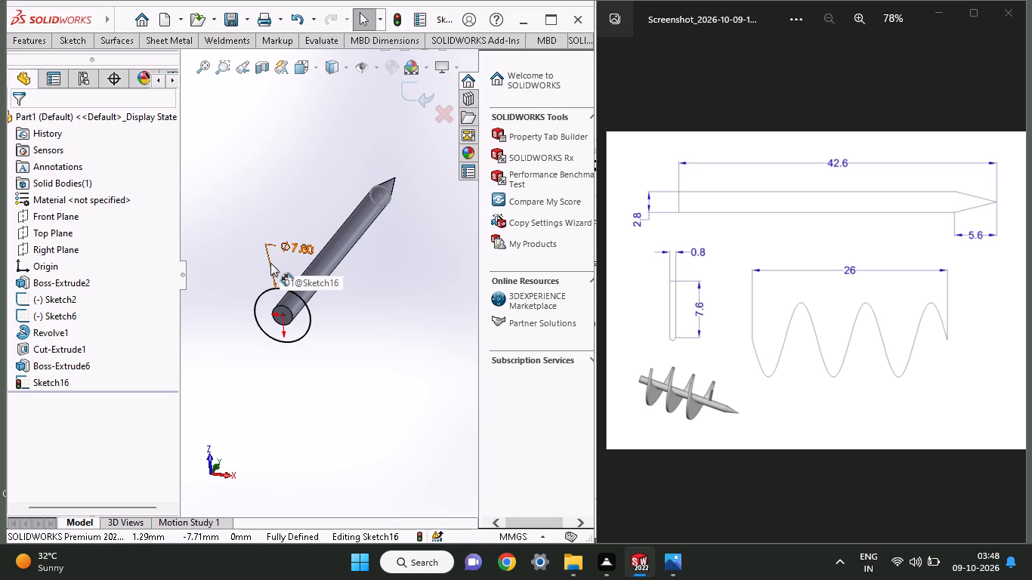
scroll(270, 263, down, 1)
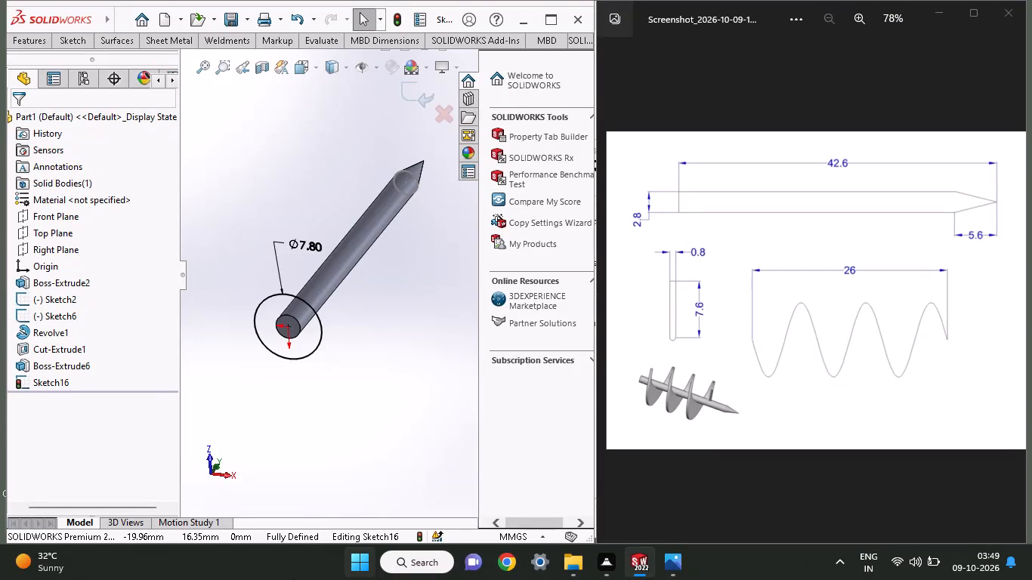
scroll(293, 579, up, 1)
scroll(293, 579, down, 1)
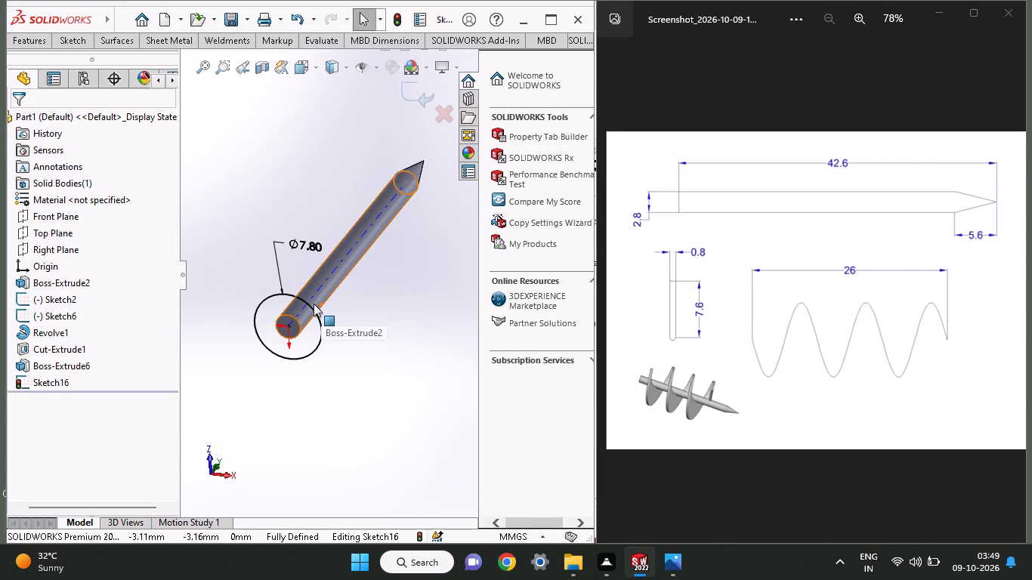
Create a clockwise constant-pitch helix from the 7.8 mm circle, reversed along the shaft, with 10 mm pitch, 3 revolutions and 45° start angle.
click(49, 49)
click(33, 49)
click(36, 31)
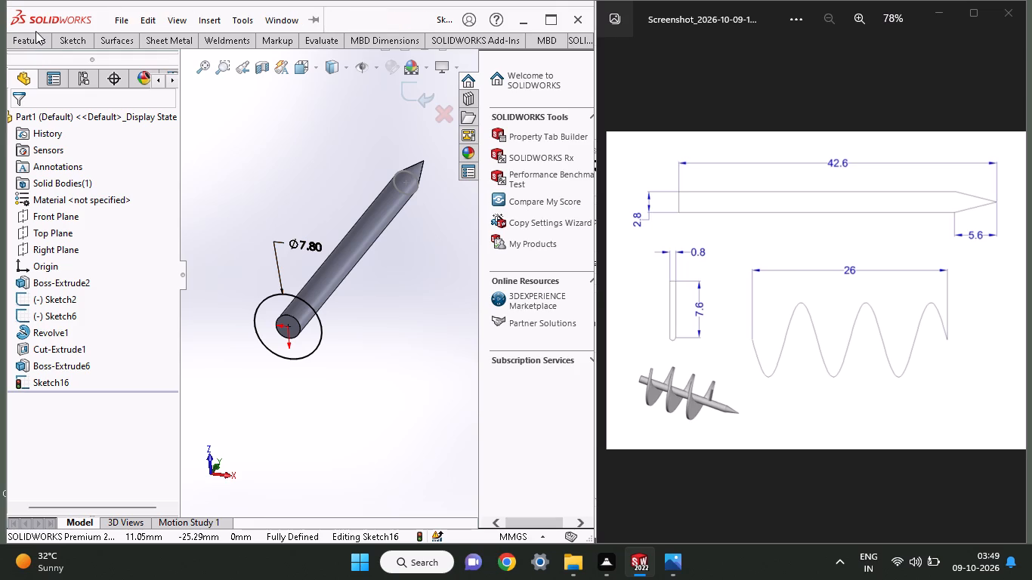
click(36, 37)
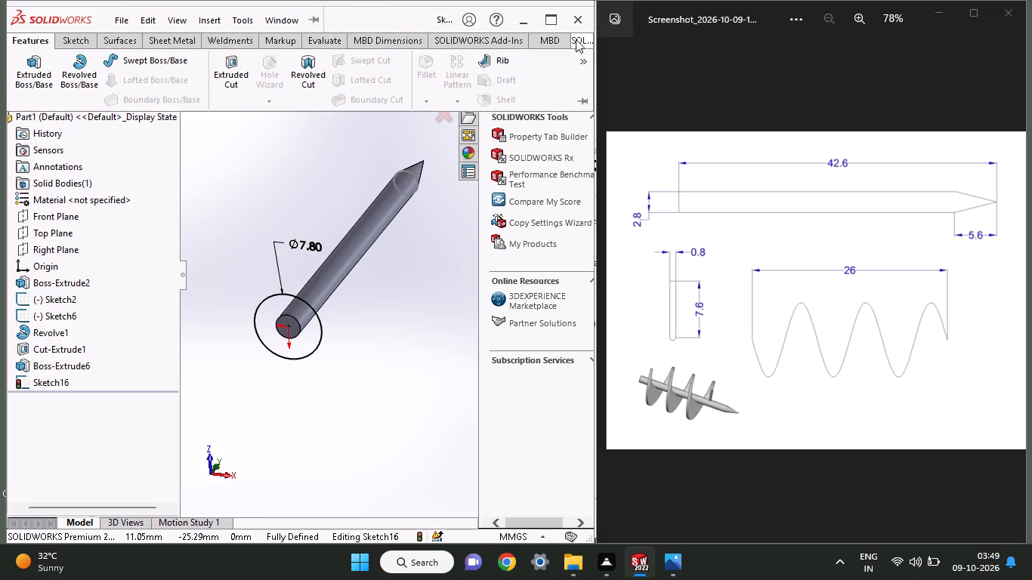
click(582, 67)
click(511, 147)
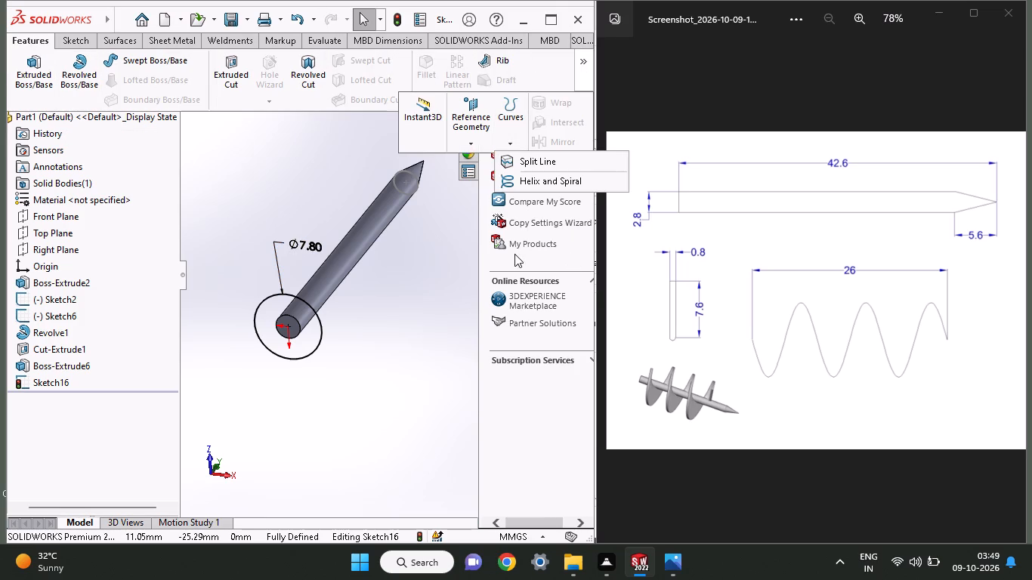
click(521, 181)
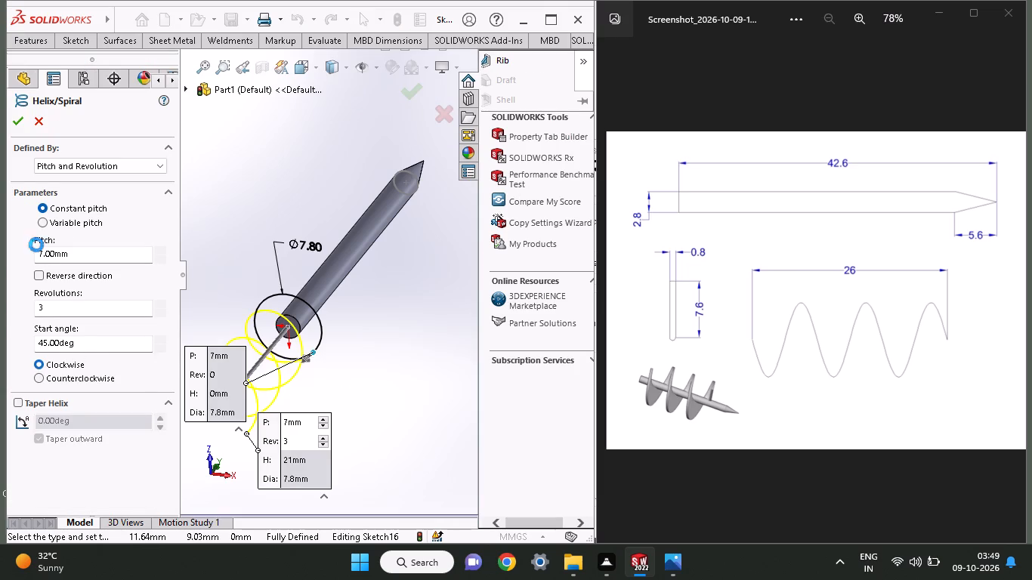
scroll(305, 375, up, 1)
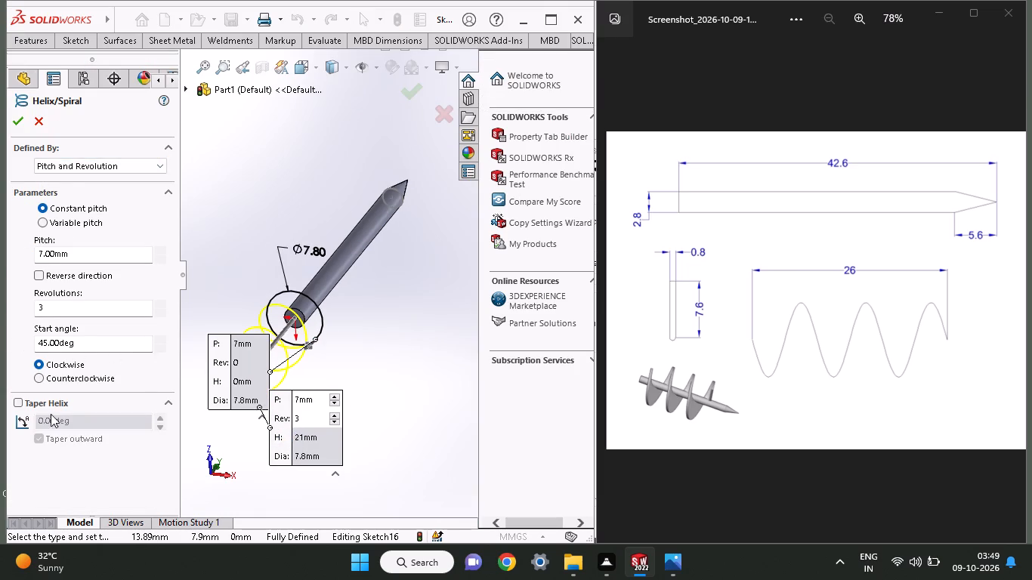
click(46, 376)
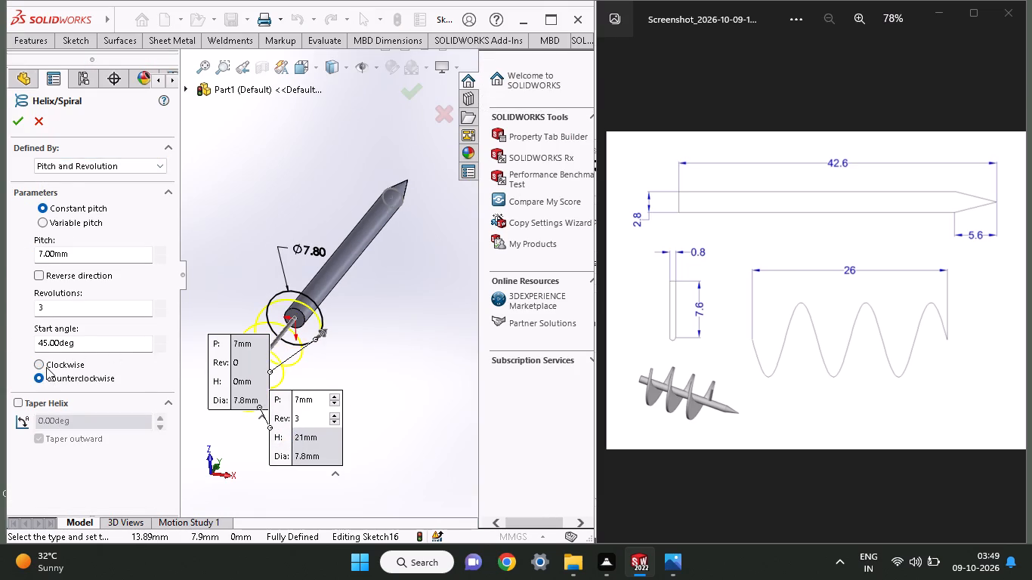
click(46, 363)
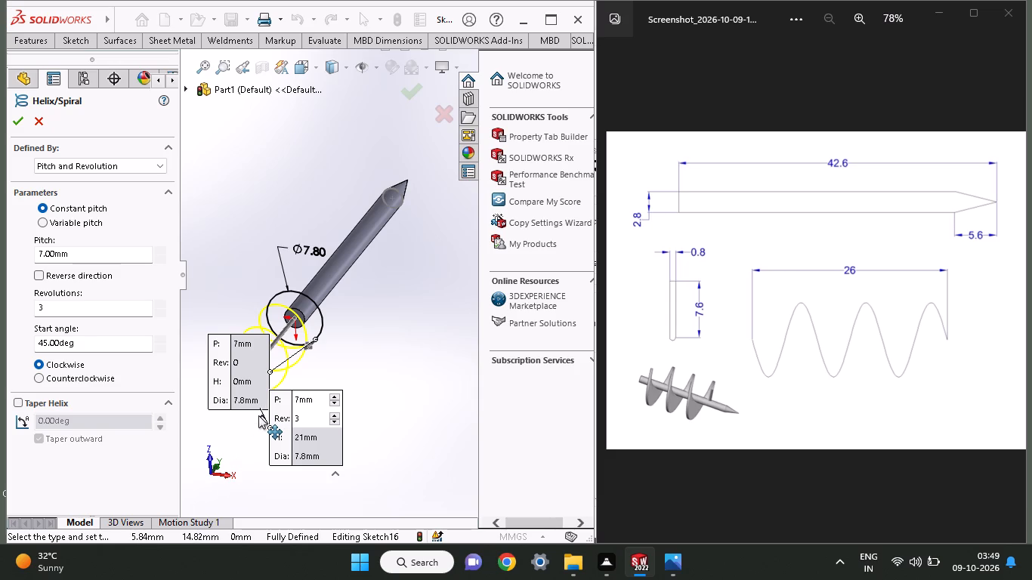
scroll(237, 338, up, 2)
scroll(237, 338, down, 3)
scroll(237, 338, up, 1)
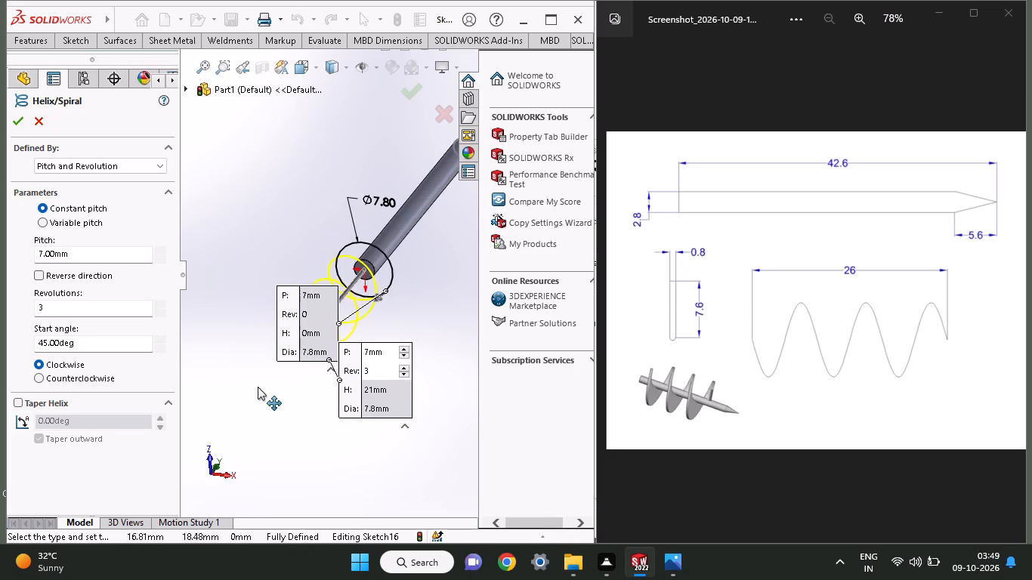
scroll(388, 361, down, 1)
scroll(388, 361, up, 1)
scroll(388, 361, down, 3)
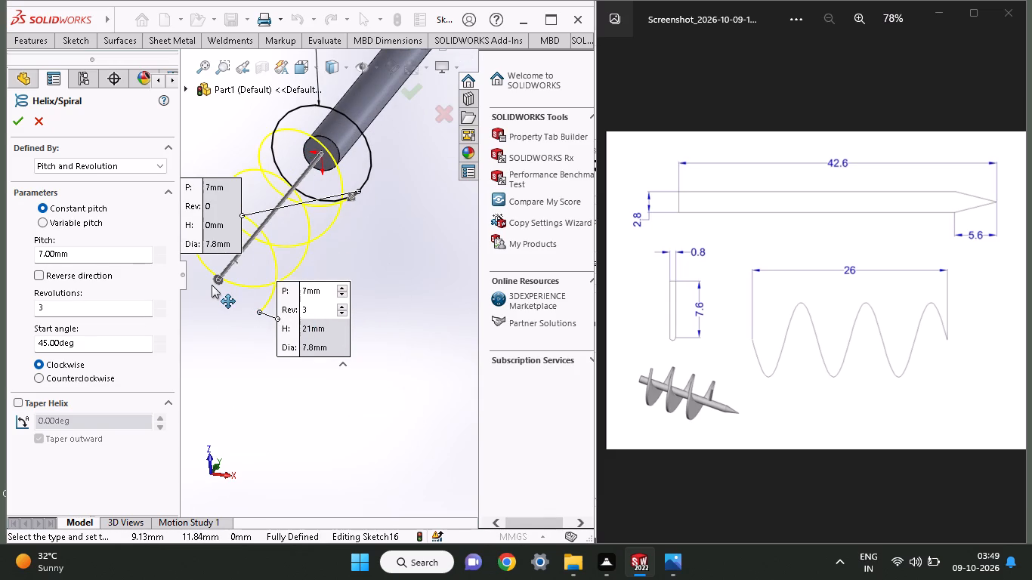
drag(214, 278, 414, 64)
scroll(399, 154, up, 1)
scroll(399, 154, down, 1)
scroll(399, 154, up, 1)
scroll(399, 154, down, 3)
scroll(396, 168, up, 3)
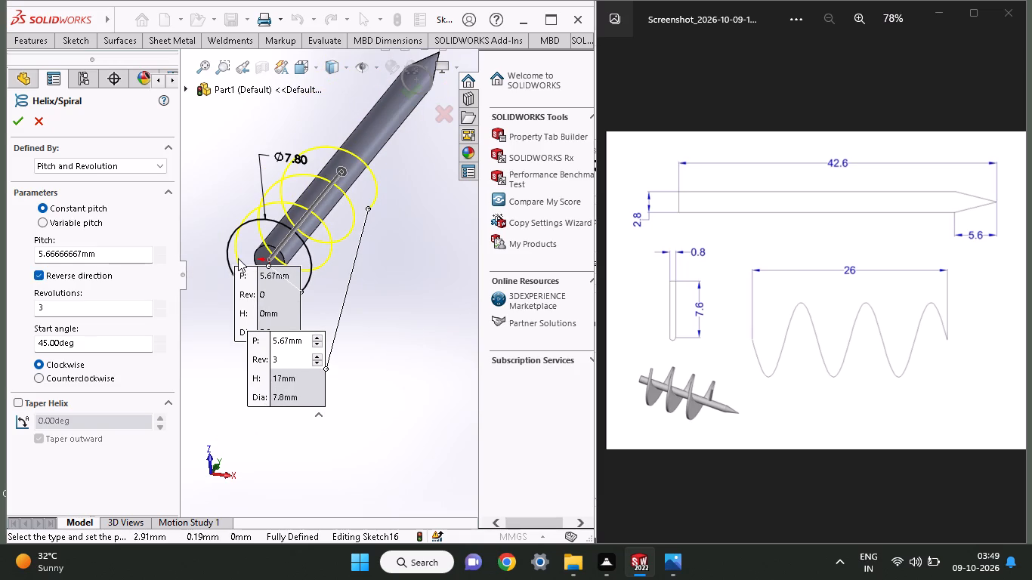
drag(344, 166, 395, 115)
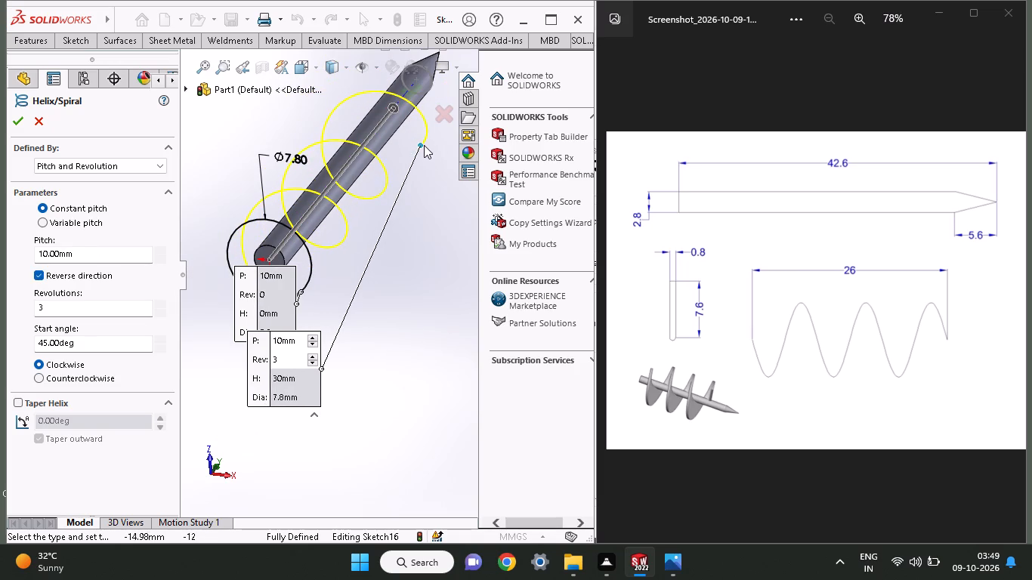
drag(419, 145, 392, 137)
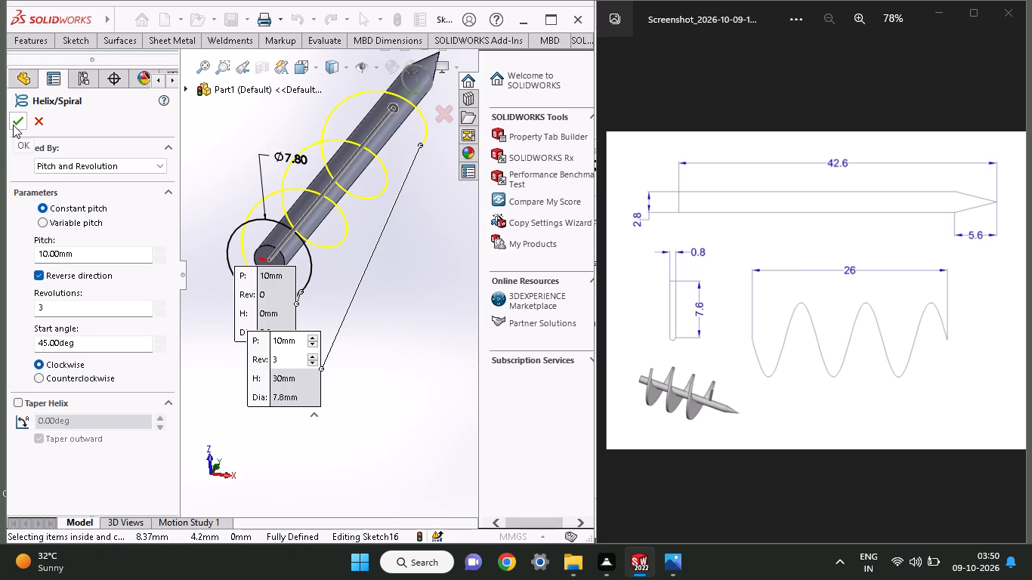
click(13, 125)
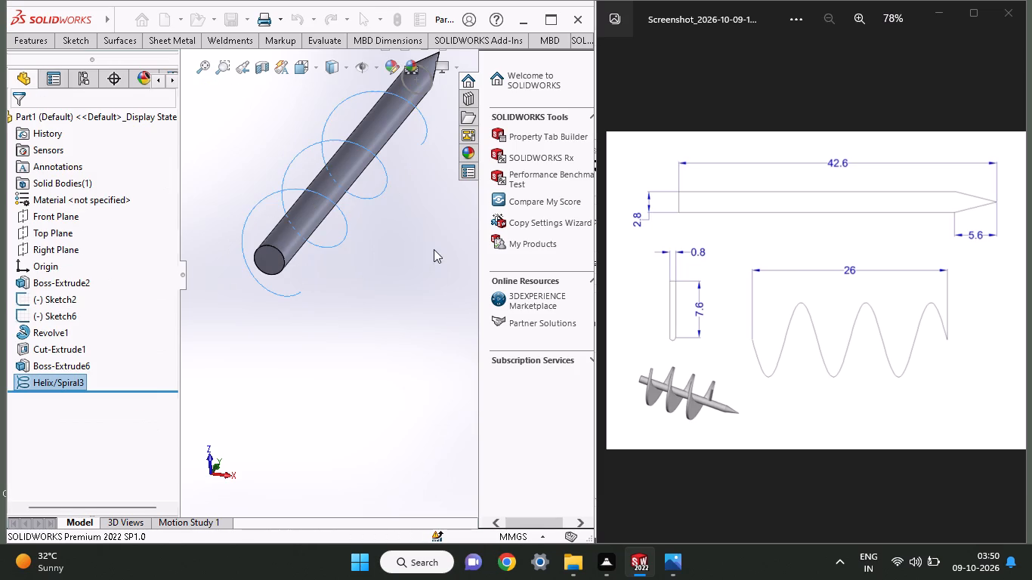
Examine how the helix runs around the shaft, from the blunt end to the pointed tip, from several directions.
middle_drag(398, 221, 294, 230)
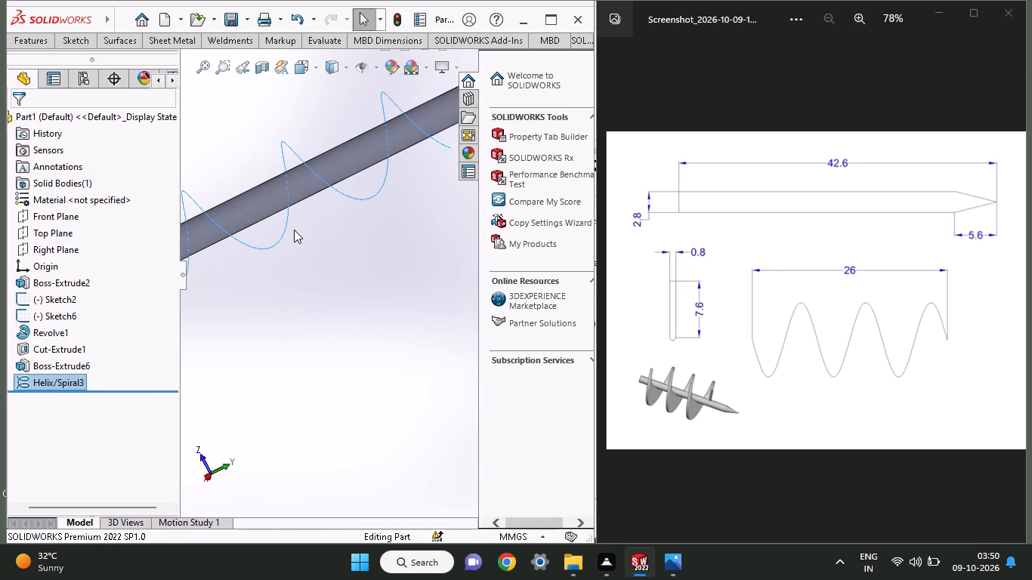
middle_drag(341, 232, 384, 229)
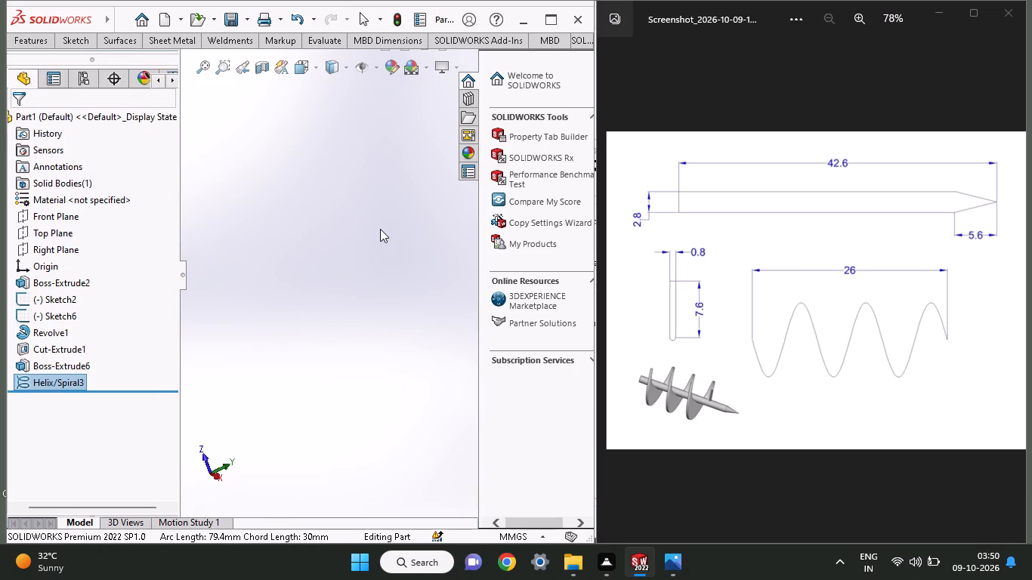
ctrl+scroll(380, 229, up, 9)
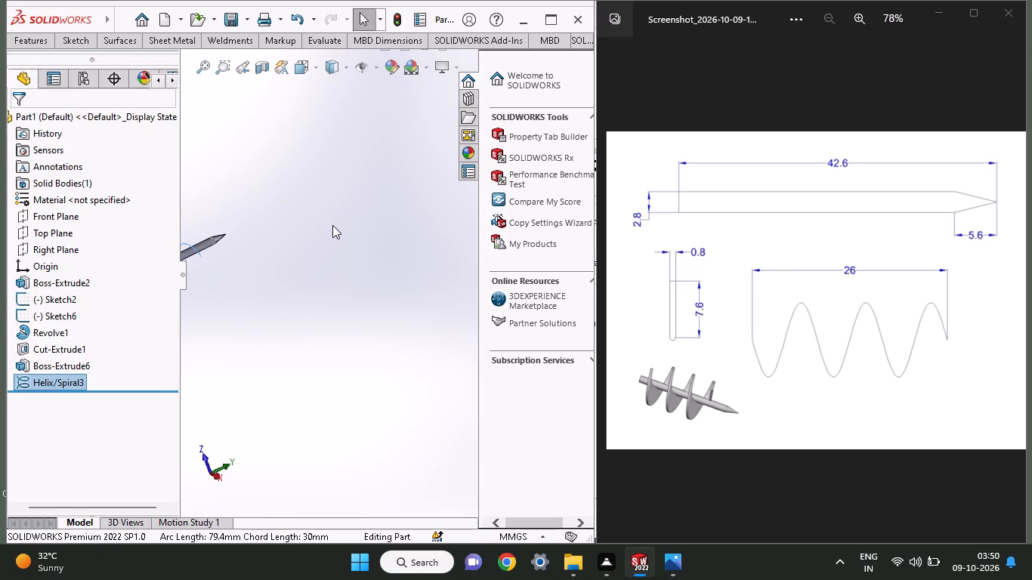
ctrl+scroll(332, 225, up, 4)
ctrl+scroll(175, 263, down, 1)
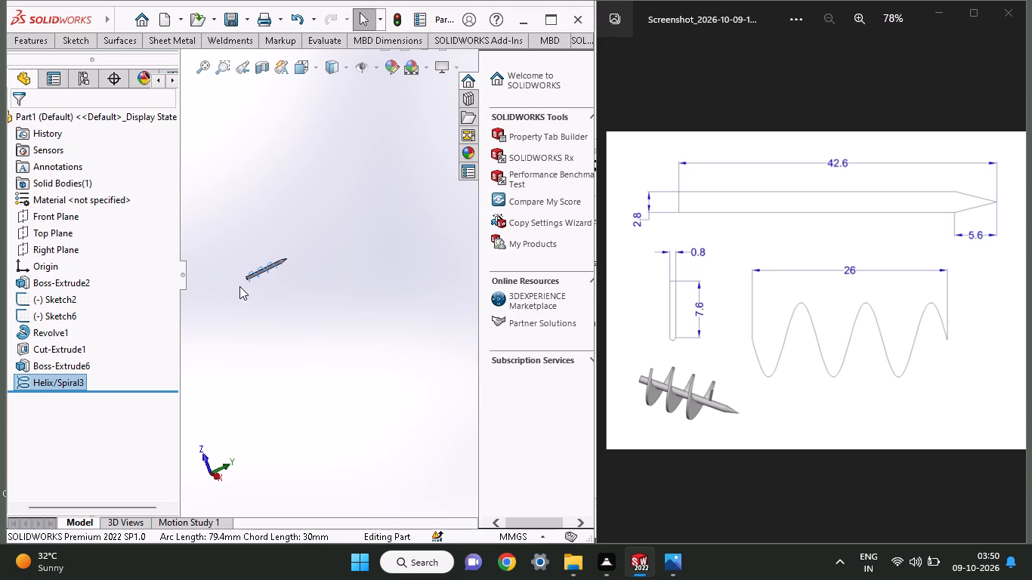
ctrl+scroll(239, 286, down, 9)
ctrl+scroll(392, 235, down, 3)
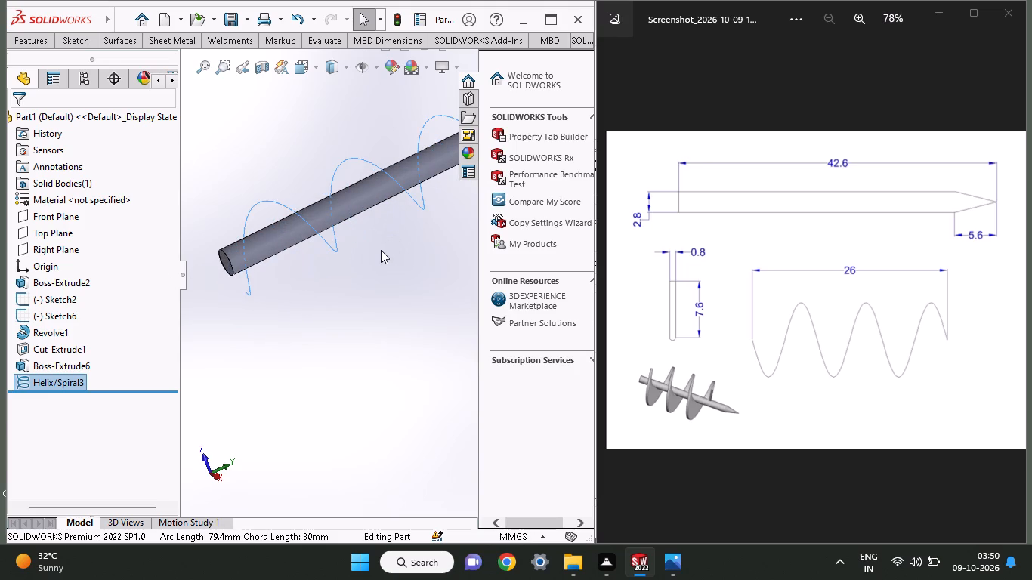
middle_drag(376, 255, 466, 201)
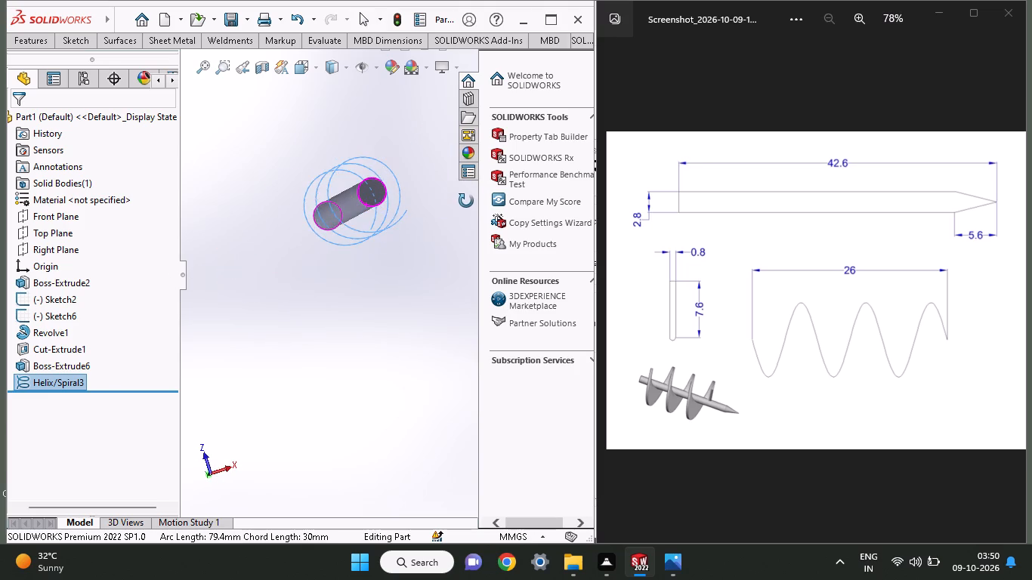
middle_drag(466, 201, 465, 201)
middle_drag(449, 209, 420, 236)
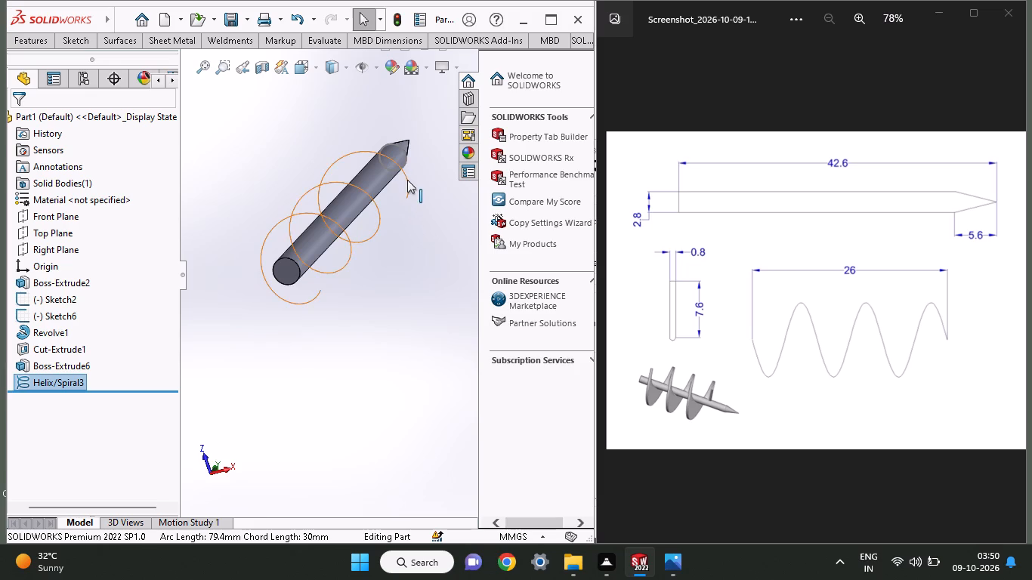
Start adding reference geometry for the helical blade on the shaft.
click(32, 41)
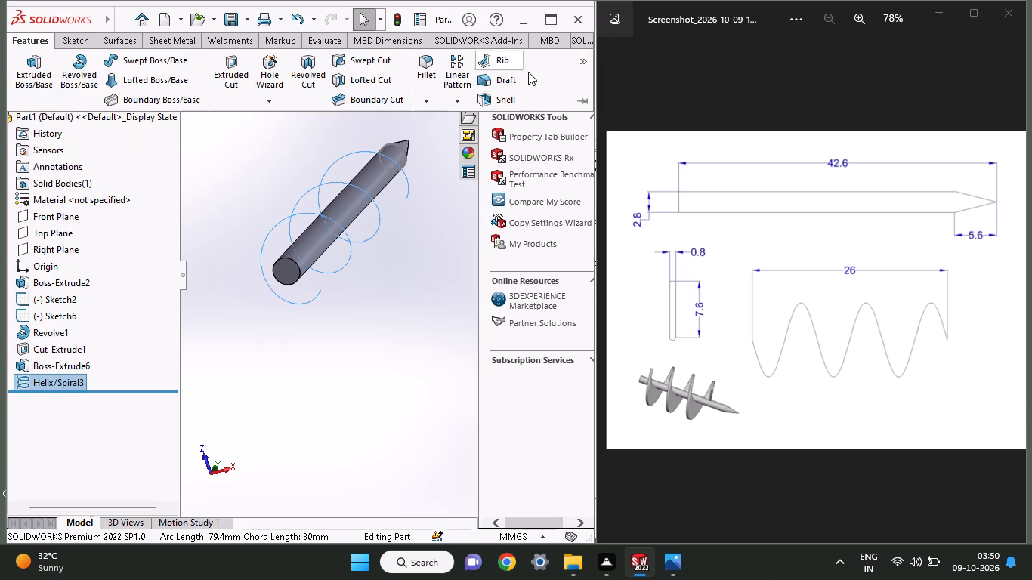
click(582, 64)
click(474, 143)
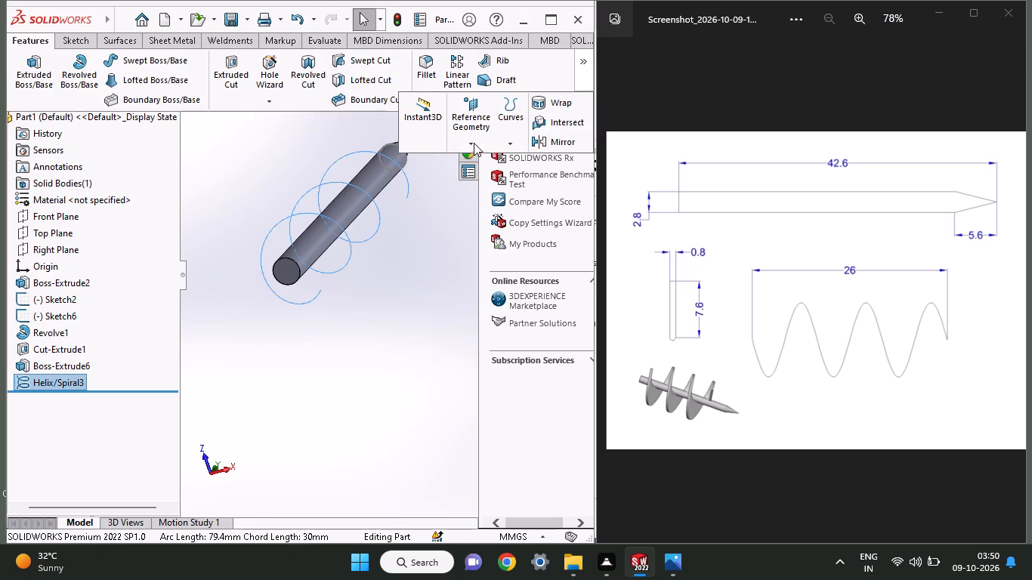
click(473, 155)
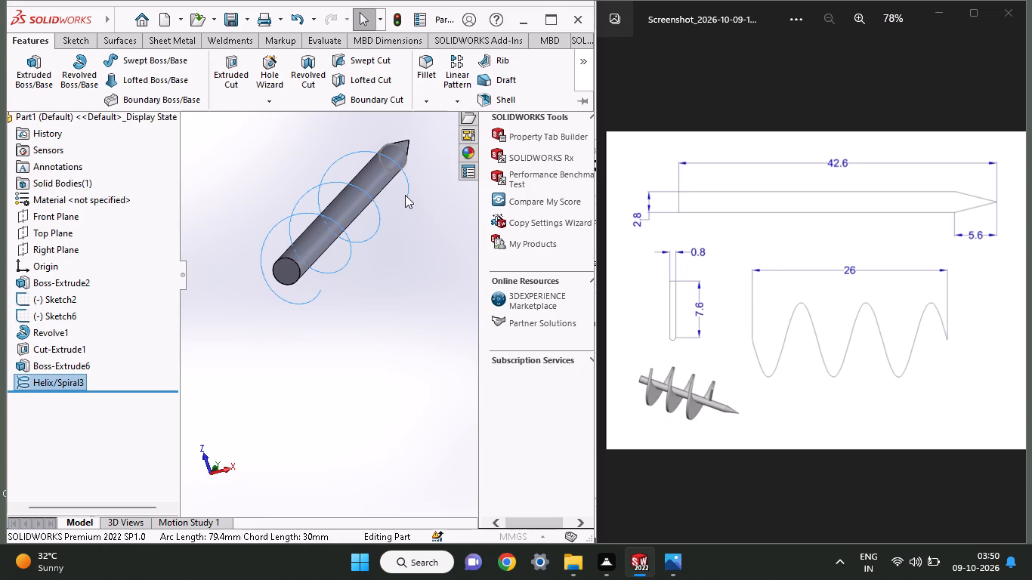
scroll(405, 195, down, 1)
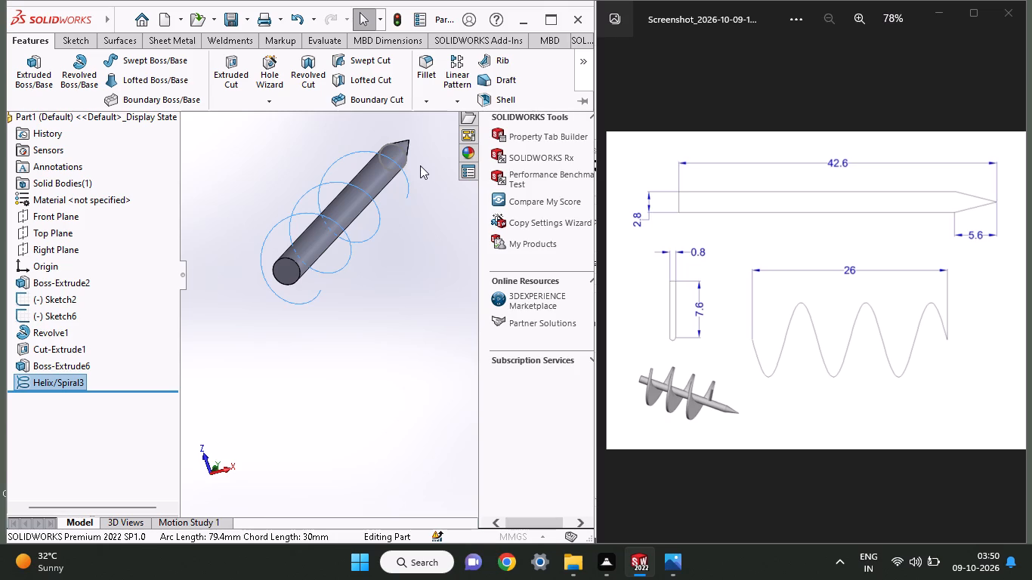
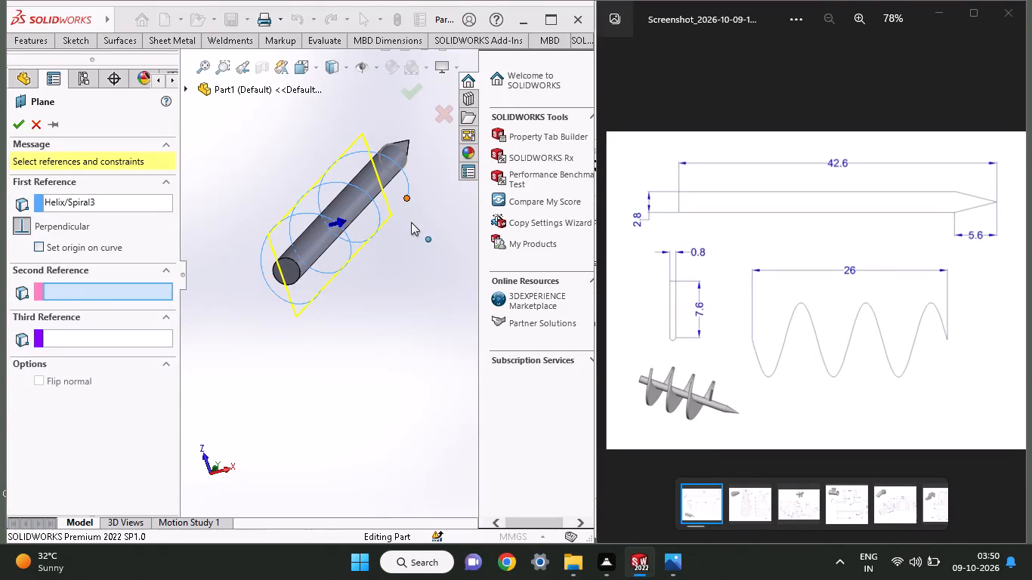
Create a reference plane perpendicular to the helix and coincident with its end point near the shaft's pointed tip.
scroll(411, 219, up, 1)
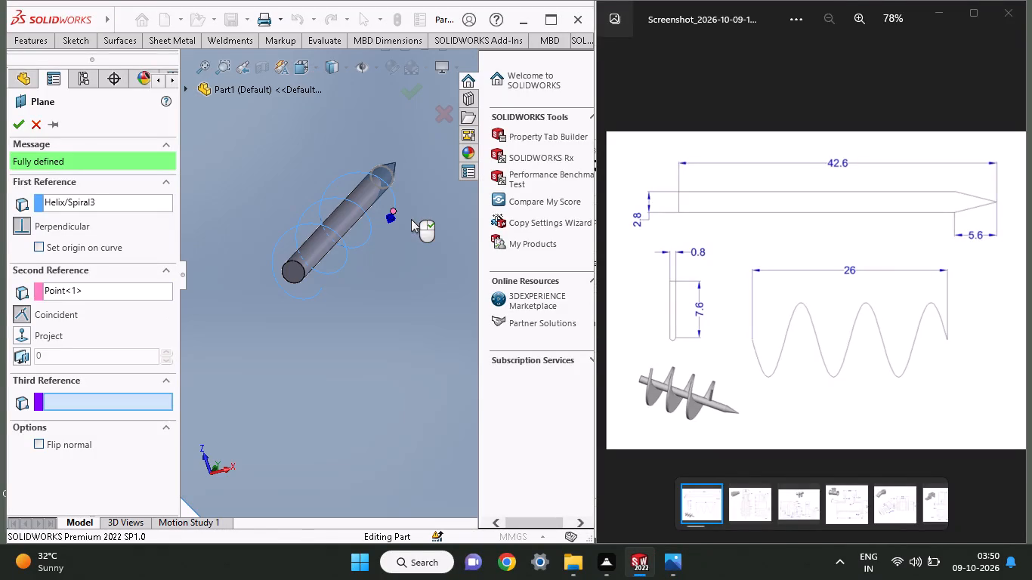
ctrl+scroll(411, 219, up, 8)
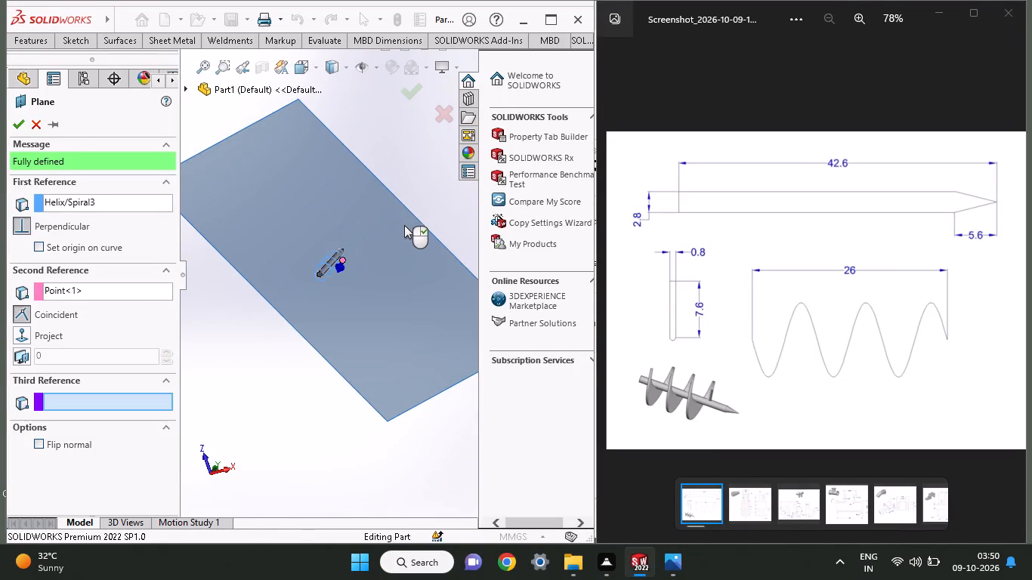
ctrl+scroll(376, 267, down, 2)
click(345, 353)
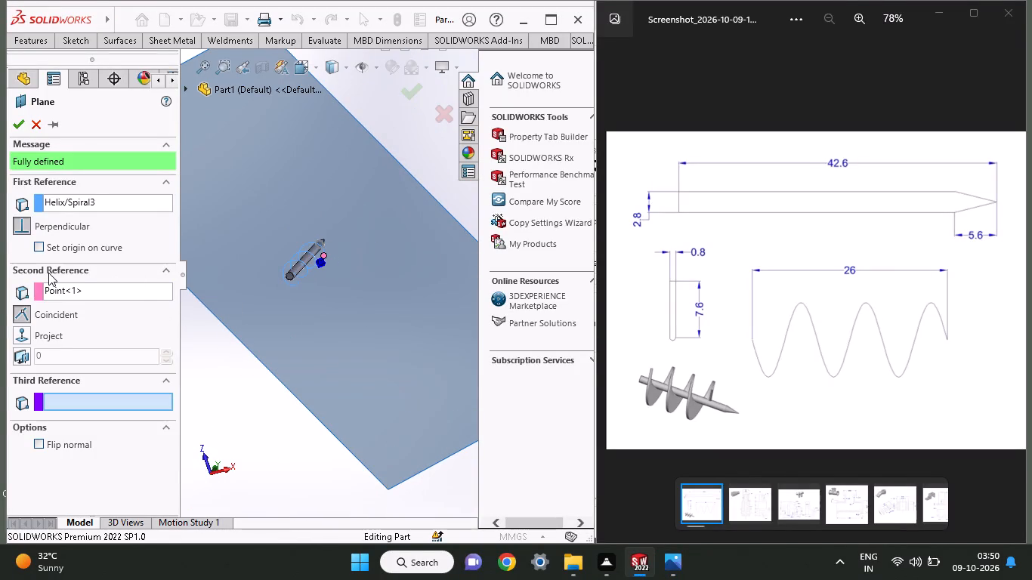
click(15, 131)
click(17, 120)
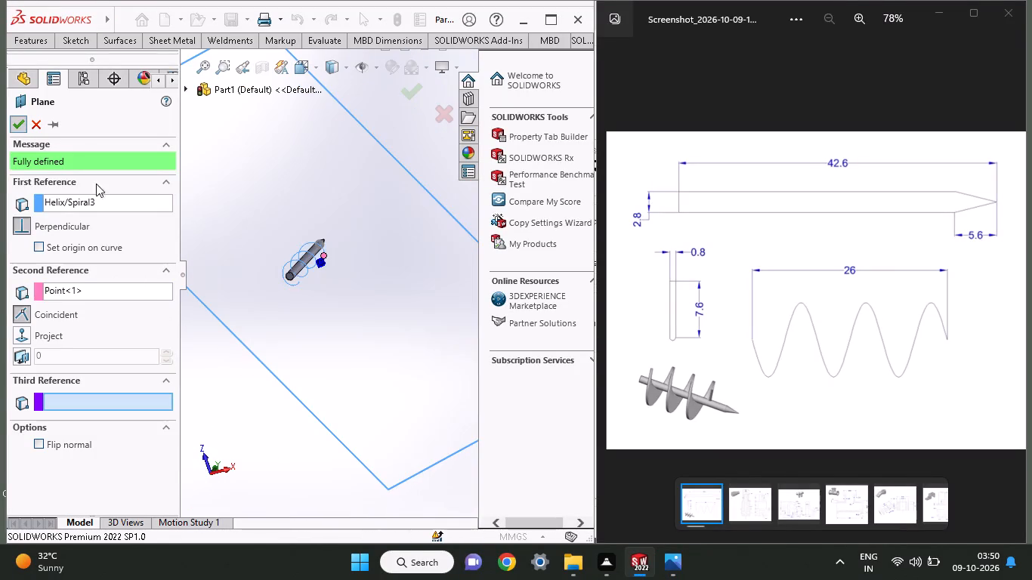
Open a sketch on the new plane perpendicular to the helix end.
click(341, 322)
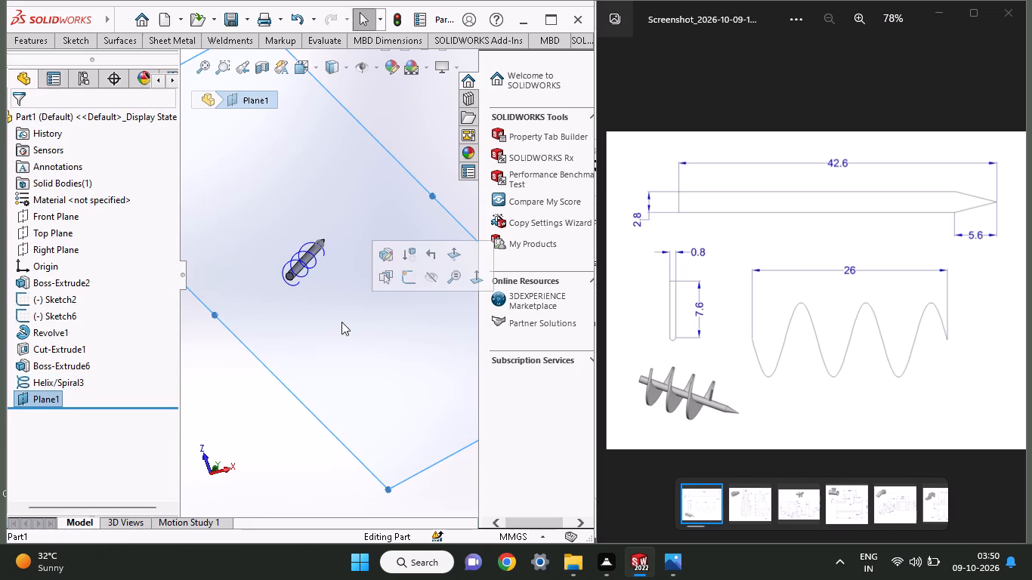
click(409, 274)
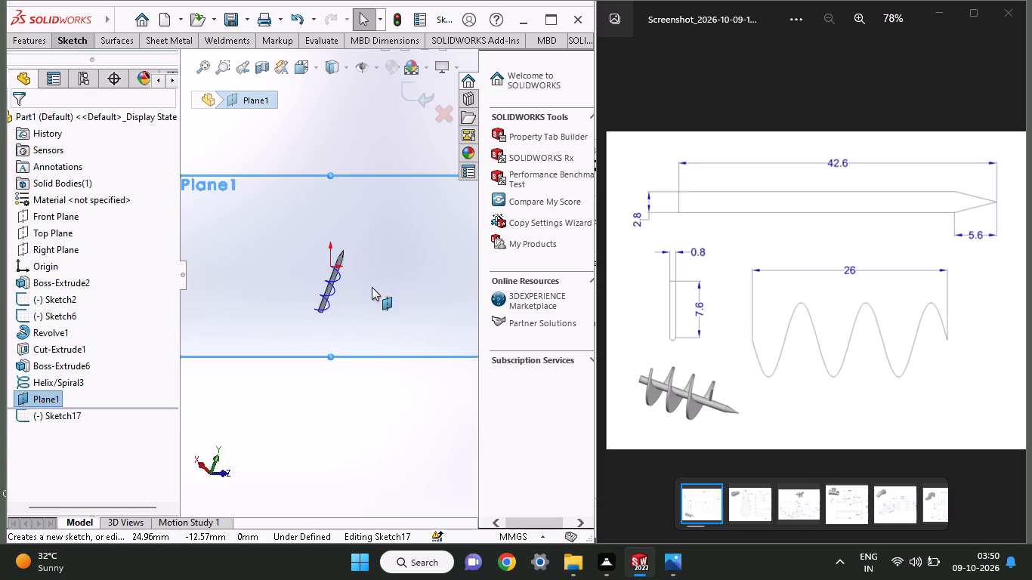
ctrl+scroll(349, 284, up, 3)
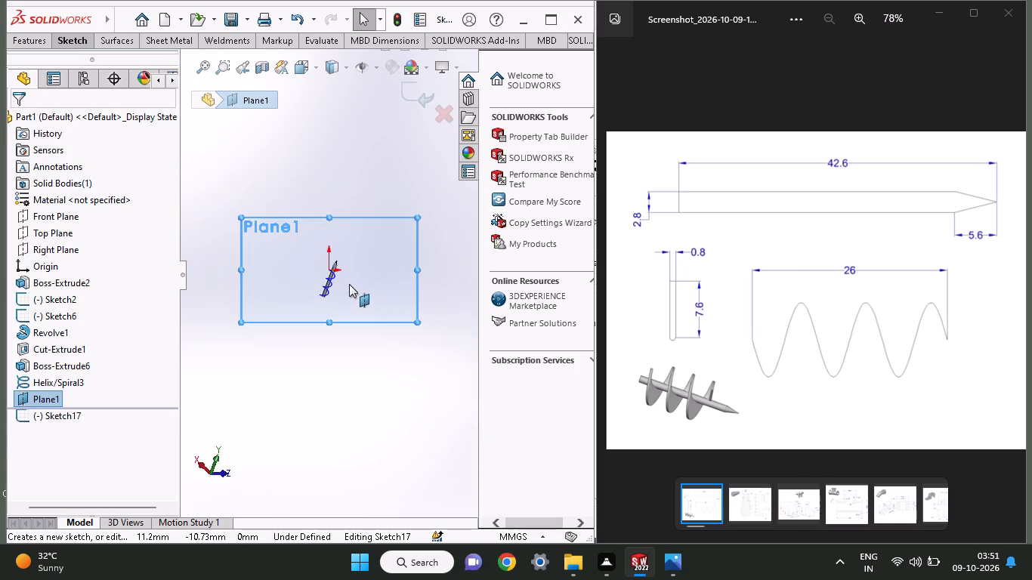
ctrl+scroll(349, 284, down, 8)
ctrl+scroll(170, 316, down, 6)
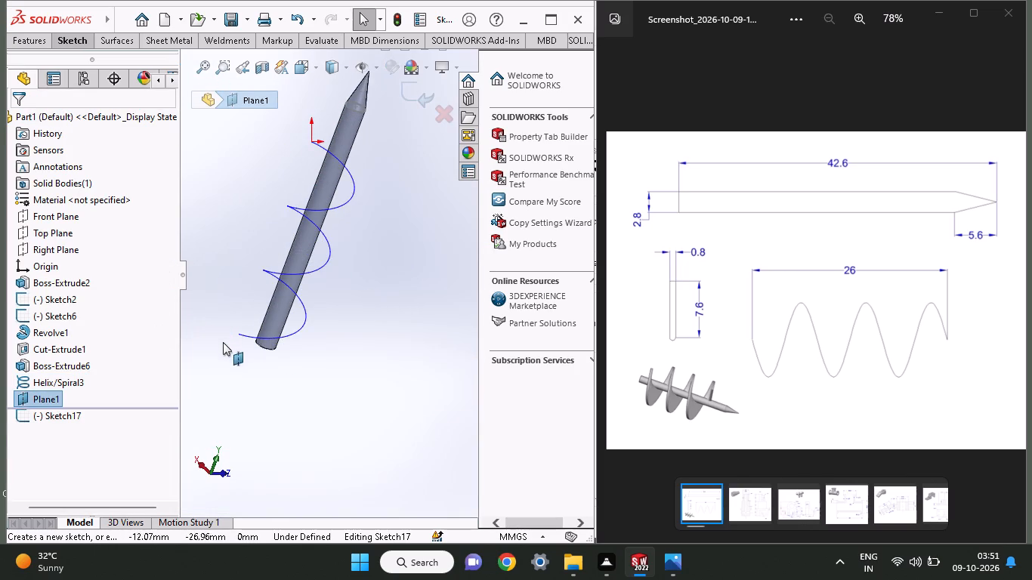
ctrl+scroll(223, 343, down, 1)
middle_drag(318, 131, 360, 206)
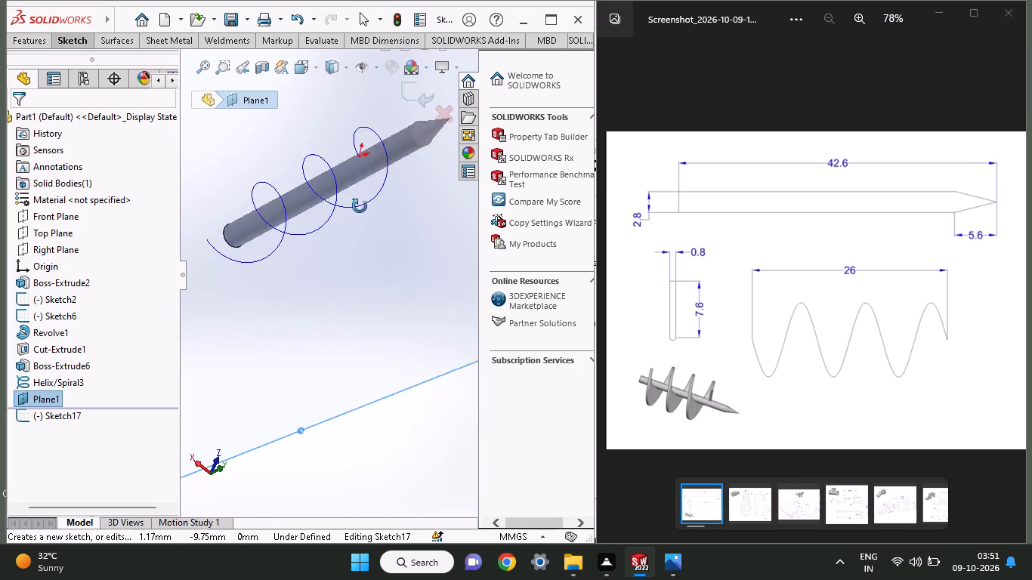
middle_drag(360, 206, 354, 243)
ctrl+scroll(351, 191, up, 1)
ctrl+scroll(351, 168, down, 5)
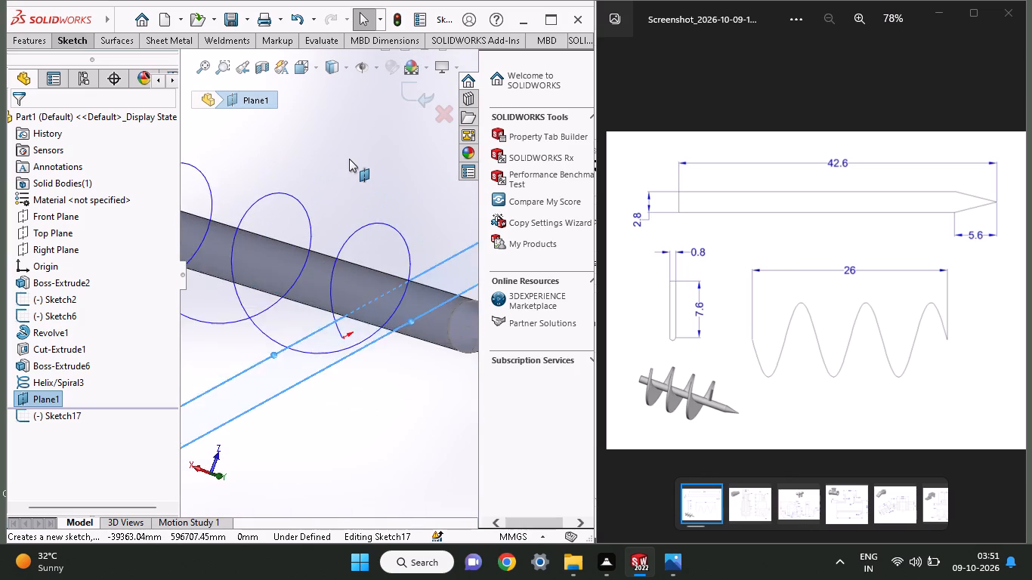
ctrl+scroll(349, 159, down, 1)
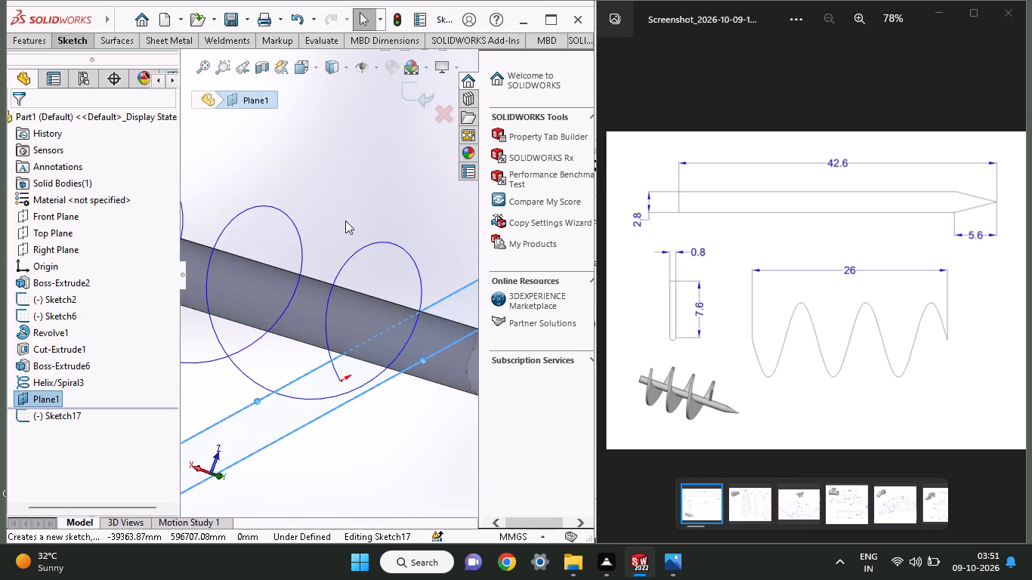
middle_drag(363, 369, 361, 348)
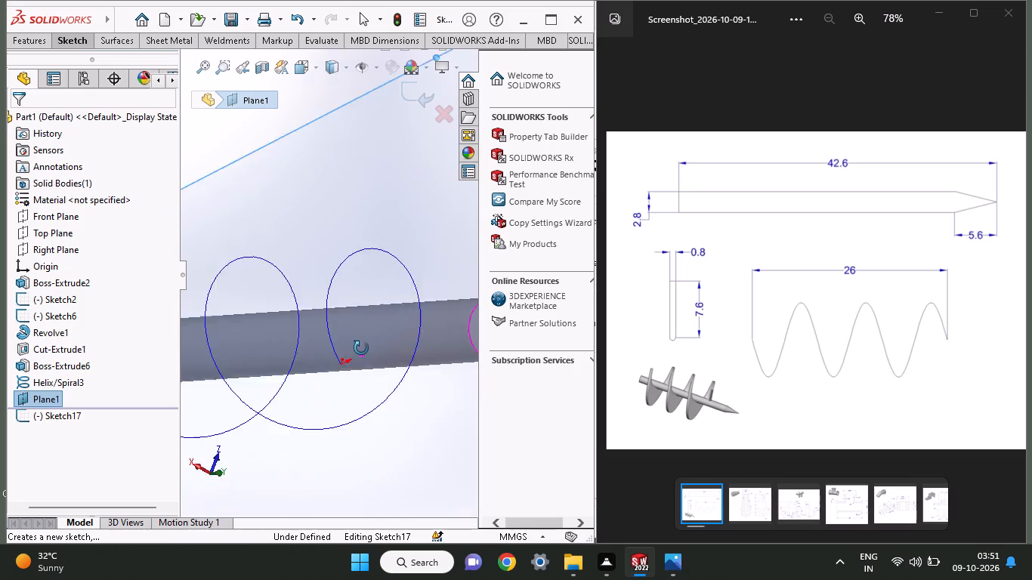
middle_drag(361, 348, 350, 352)
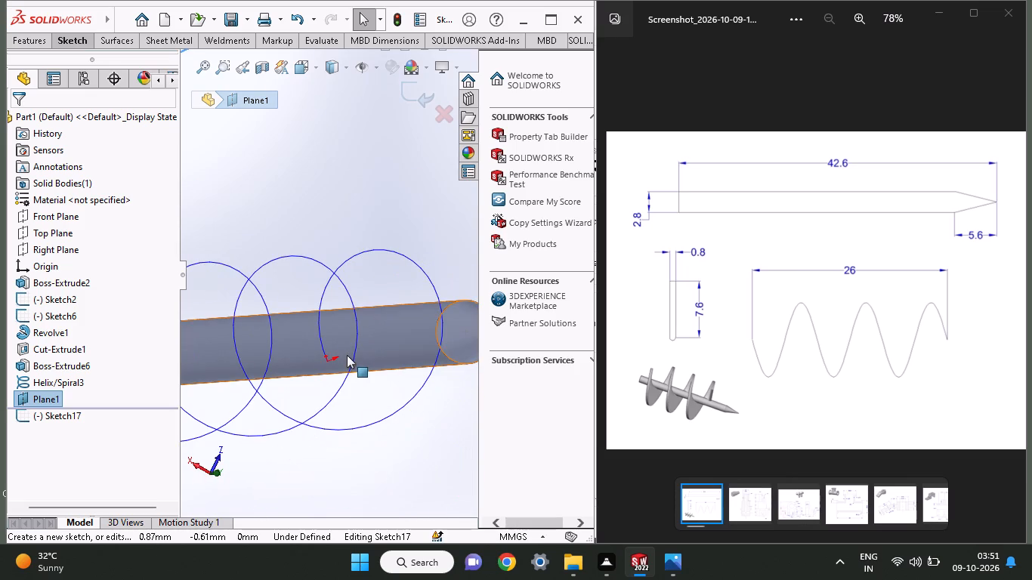
middle_drag(347, 354, 307, 310)
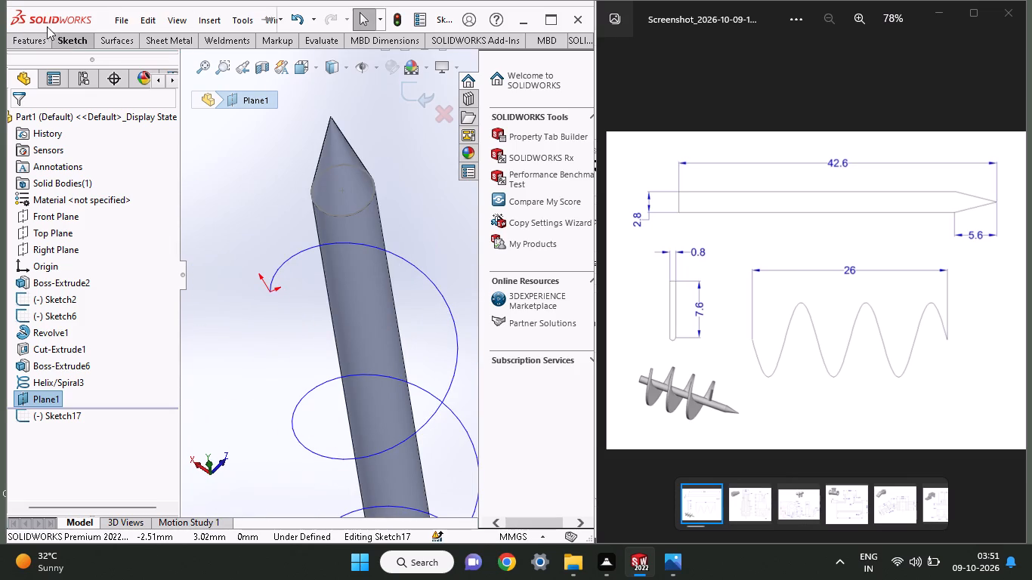
Sketch an ellipse centred at the helix's end near the pointed tip, with radii of about 1.06 mm and 0.9 mm.
click(66, 36)
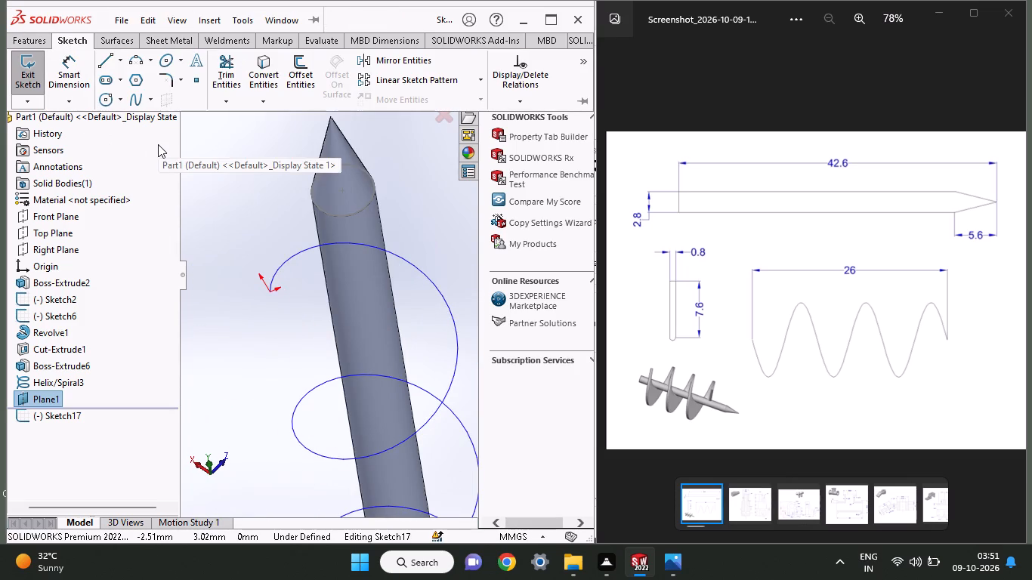
click(168, 62)
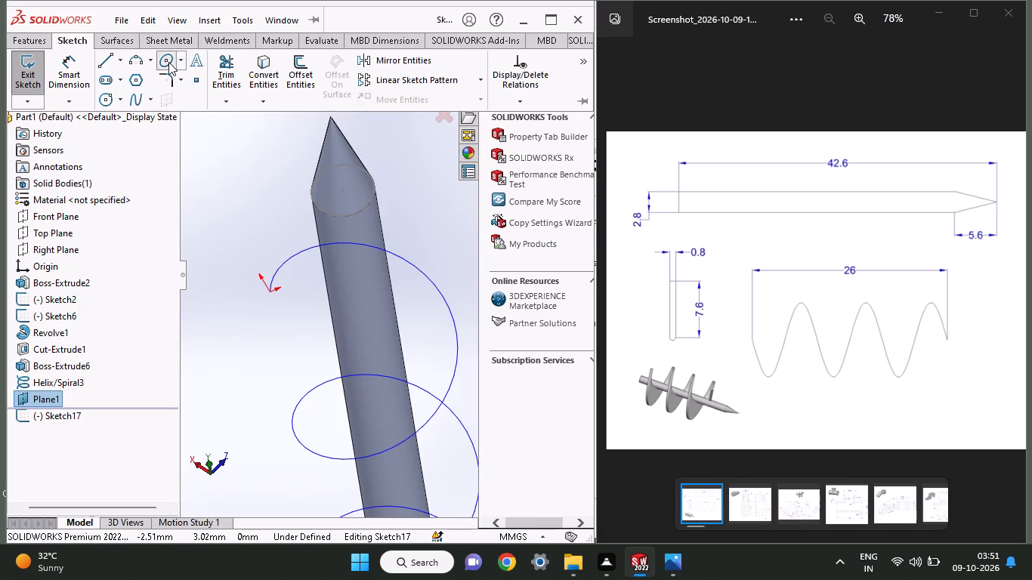
click(270, 290)
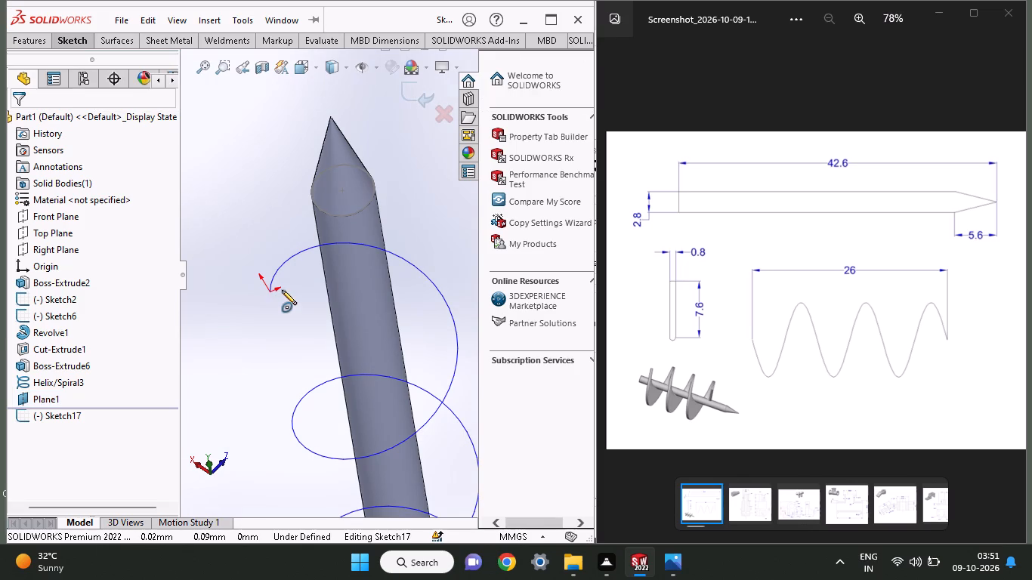
click(294, 289)
middle_drag(294, 287, 313, 291)
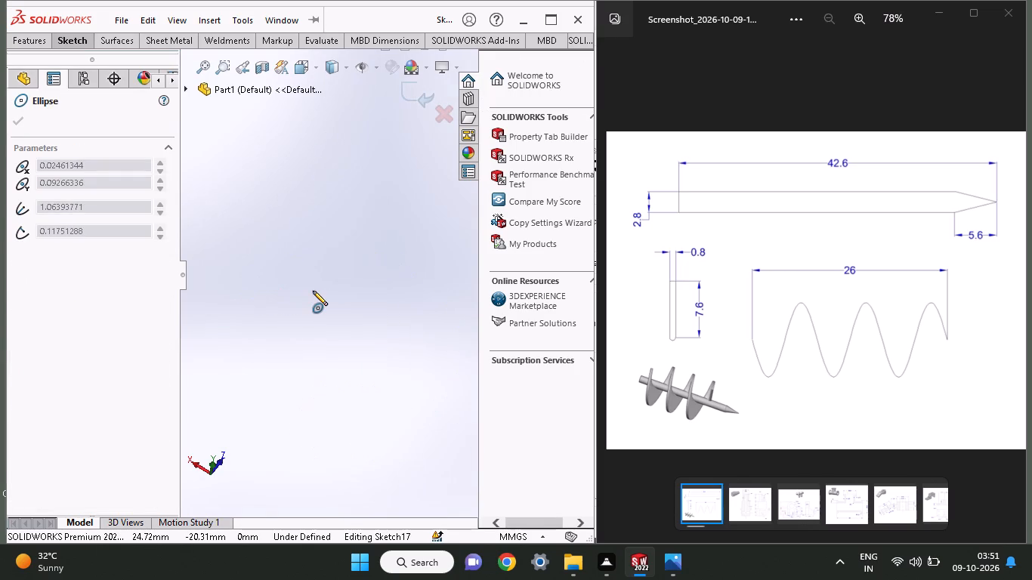
ctrl+scroll(313, 291, up, 12)
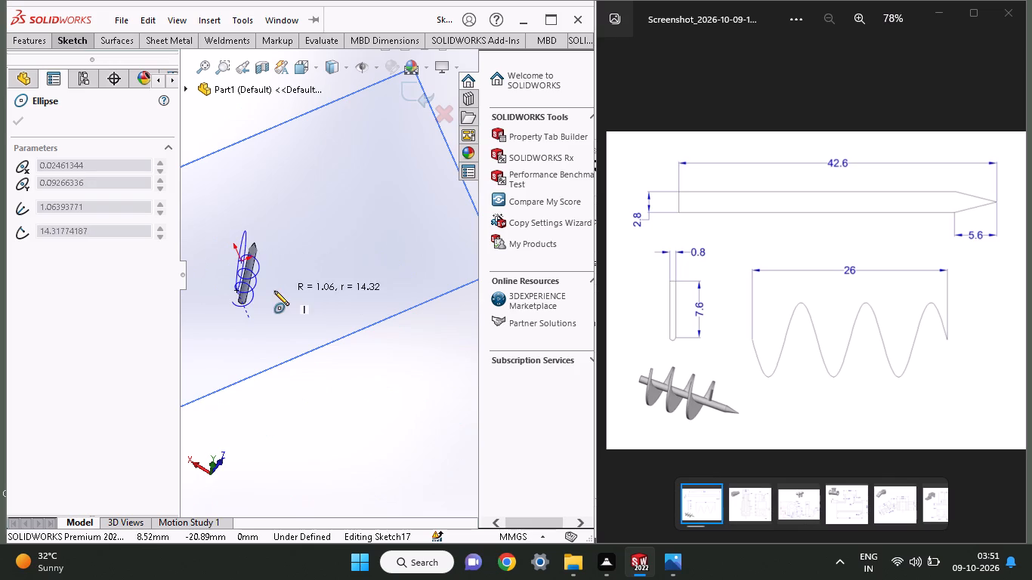
middle_drag(258, 256, 258, 244)
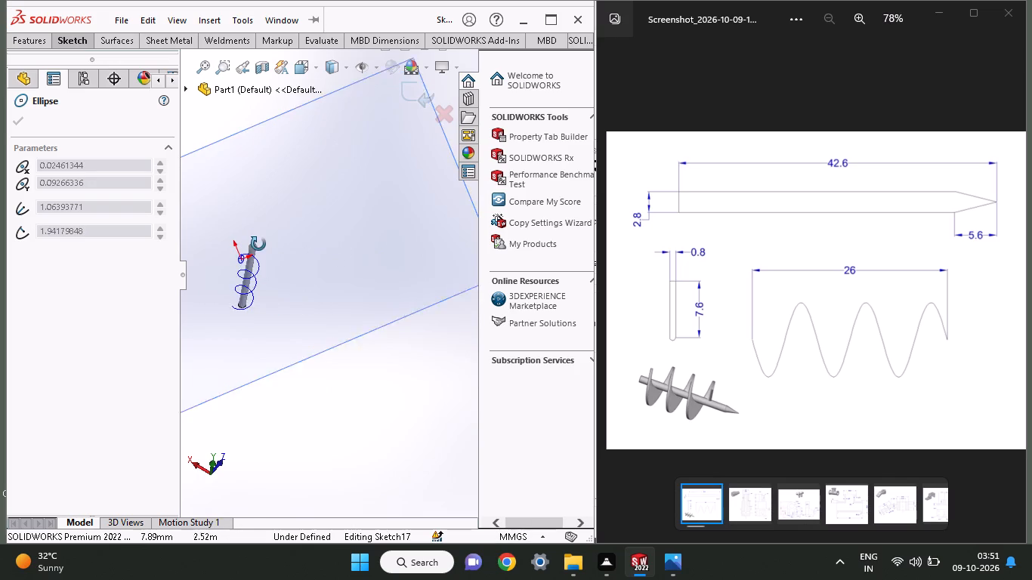
middle_drag(258, 244, 260, 239)
ctrl+scroll(260, 239, up, 3)
ctrl+scroll(260, 239, down, 6)
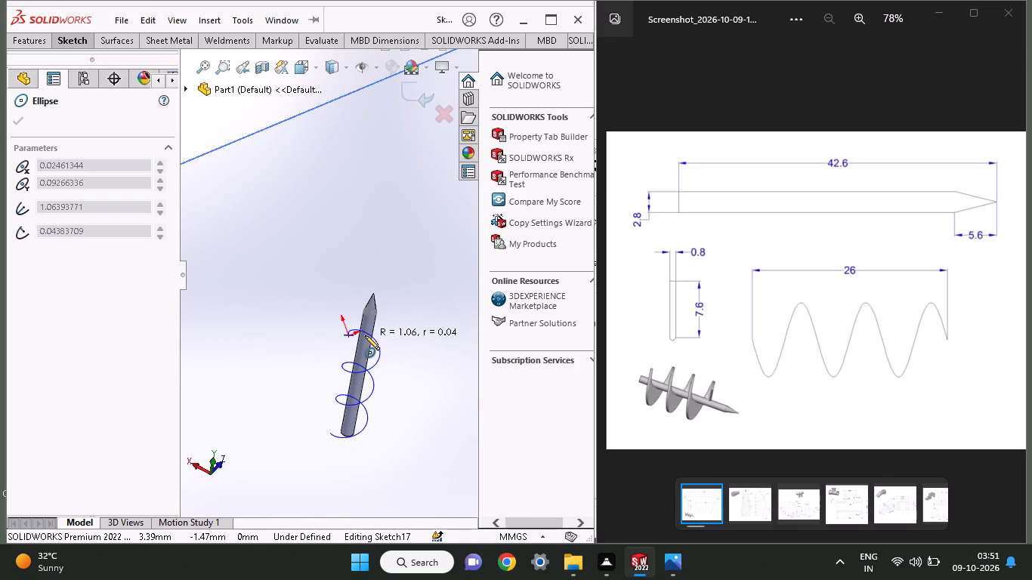
scroll(365, 335, down, 1)
scroll(365, 335, up, 1)
scroll(365, 335, down, 1)
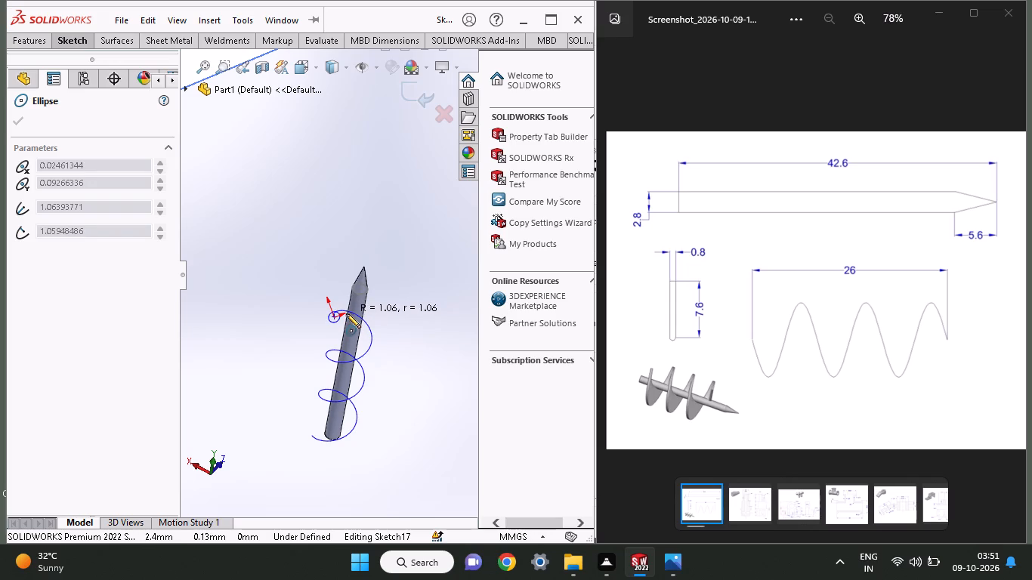
scroll(346, 314, up, 1)
click(346, 314)
scroll(352, 310, down, 1)
scroll(351, 312, up, 1)
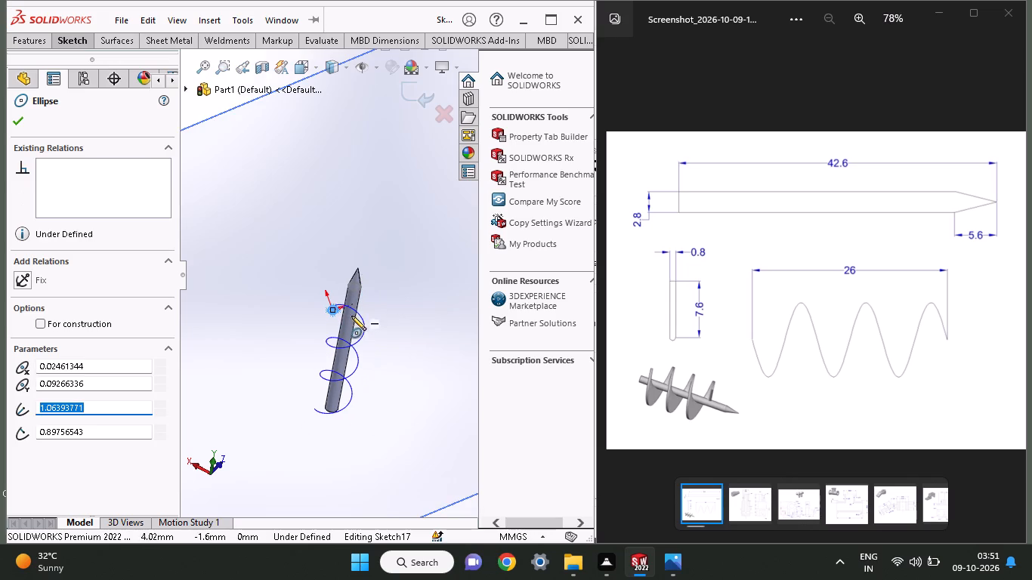
scroll(351, 316, down, 1)
scroll(341, 303, up, 1)
scroll(341, 303, down, 1)
scroll(341, 303, up, 1)
scroll(341, 303, down, 5)
scroll(265, 264, up, 1)
scroll(265, 264, down, 1)
scroll(265, 264, up, 1)
scroll(267, 263, down, 1)
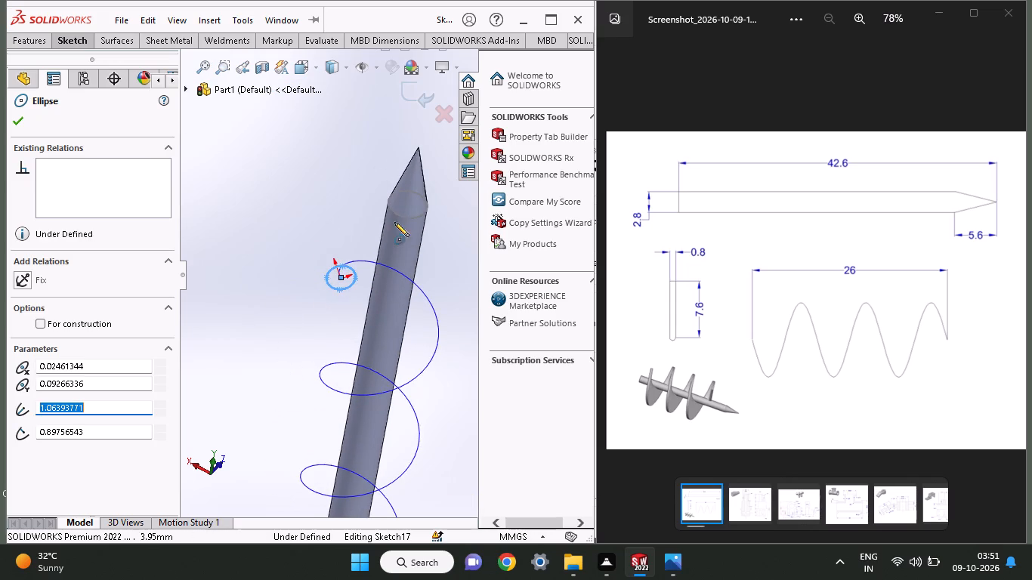
scroll(396, 221, up, 1)
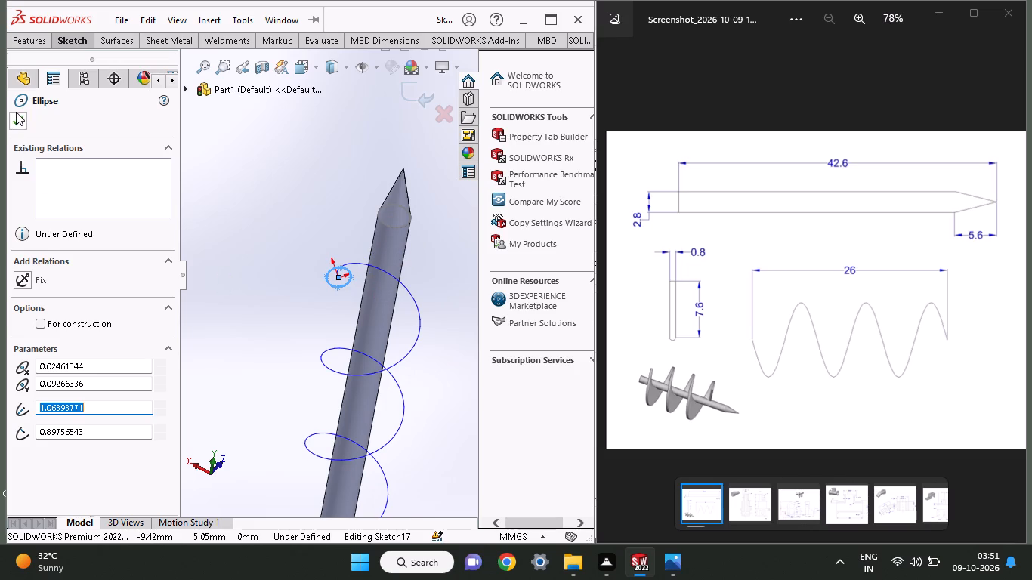
click(16, 112)
scroll(16, 112, down, 1)
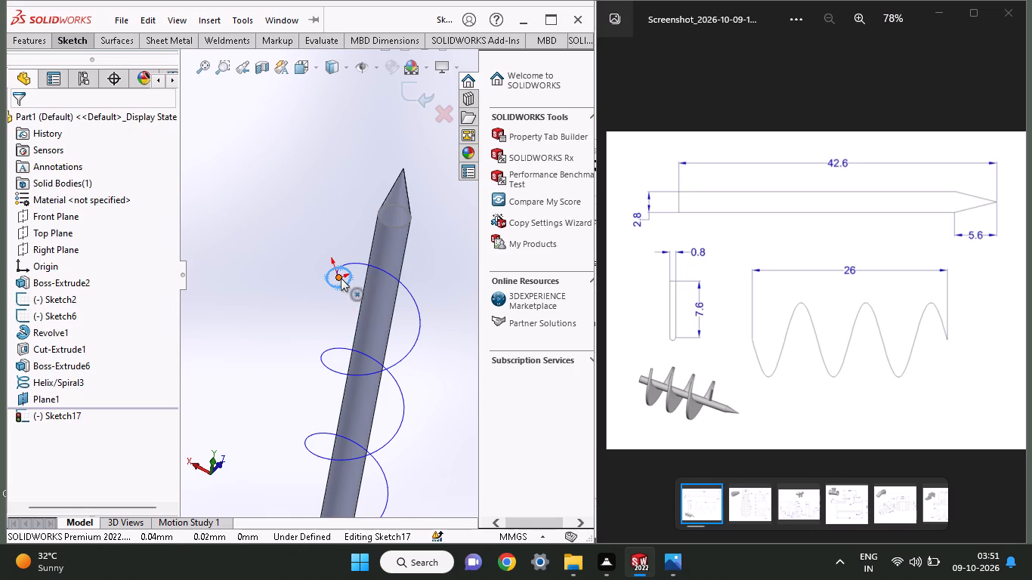
right_click(260, 438)
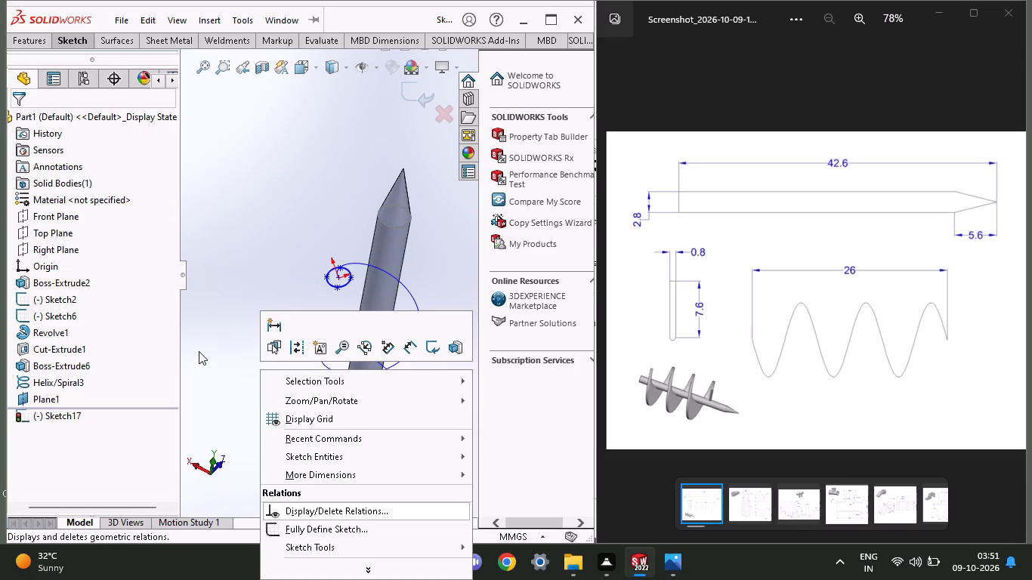
click(216, 344)
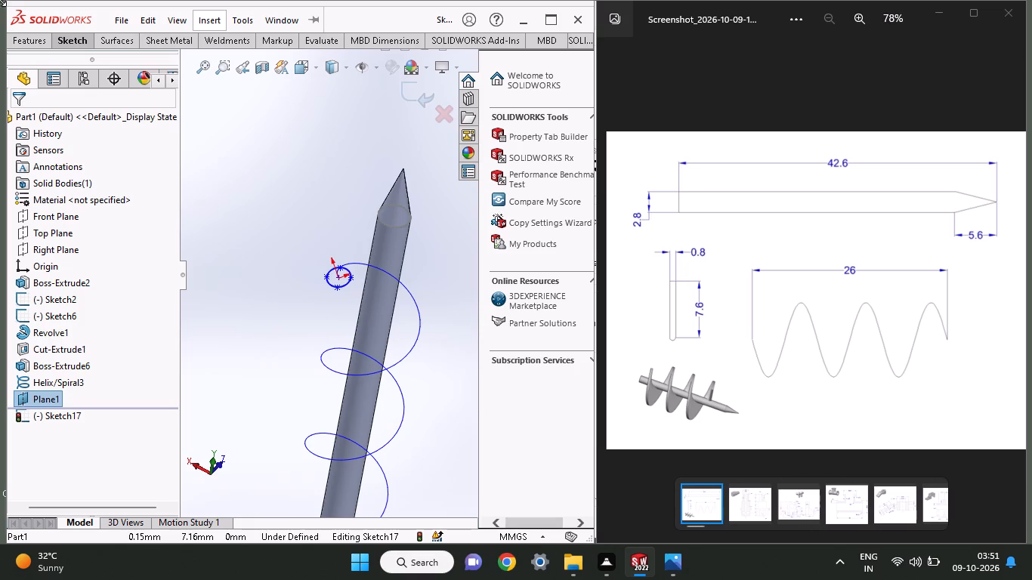
Create a Swept Boss/Base using the ellipse sketch as profile and the helix around the shaft as path.
click(23, 43)
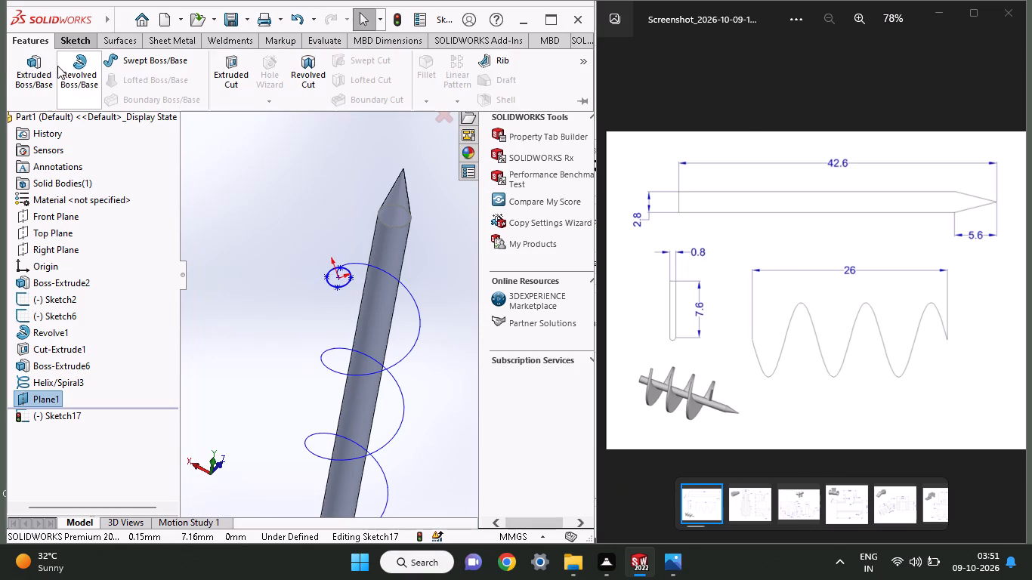
click(112, 56)
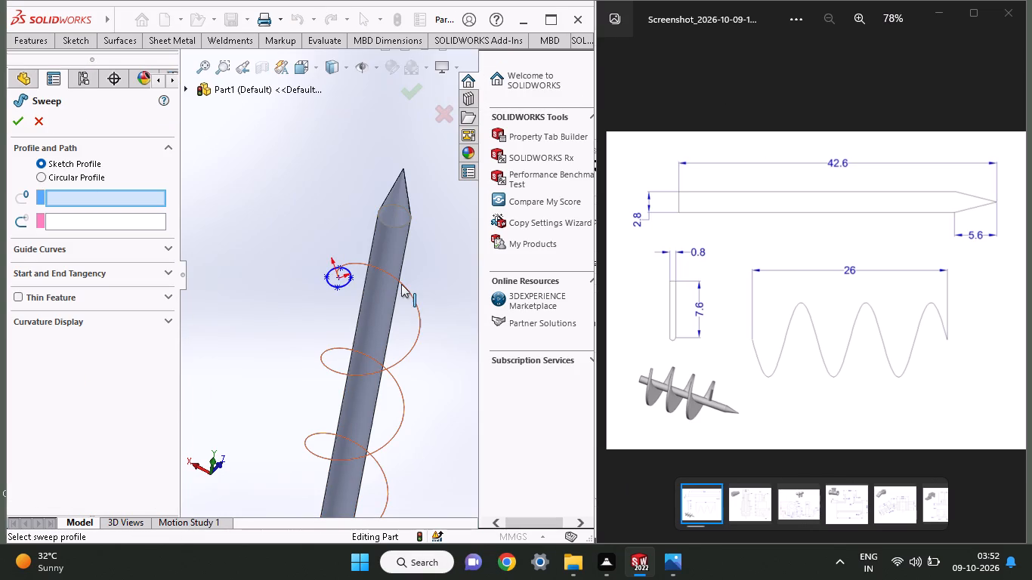
click(407, 292)
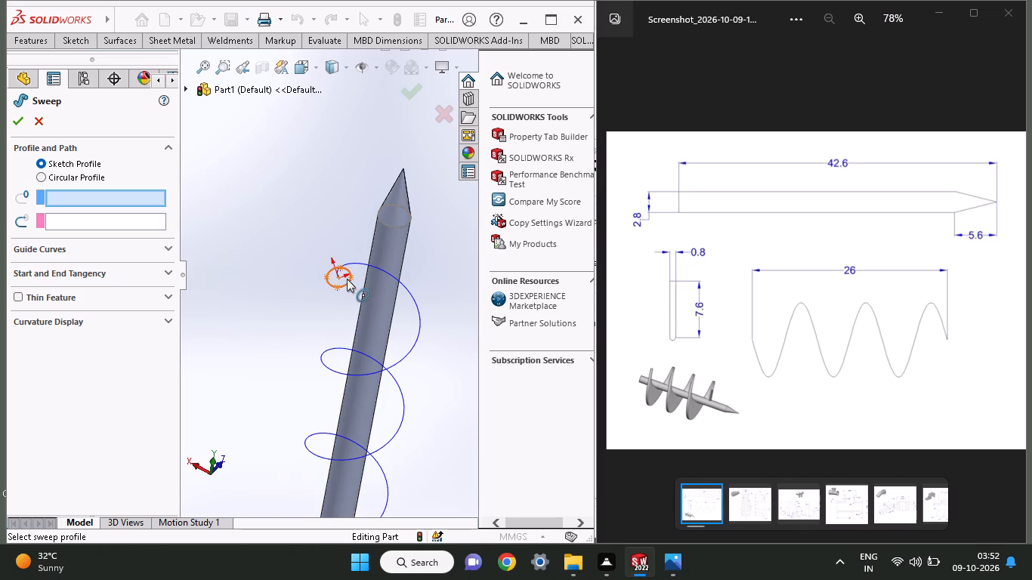
click(347, 279)
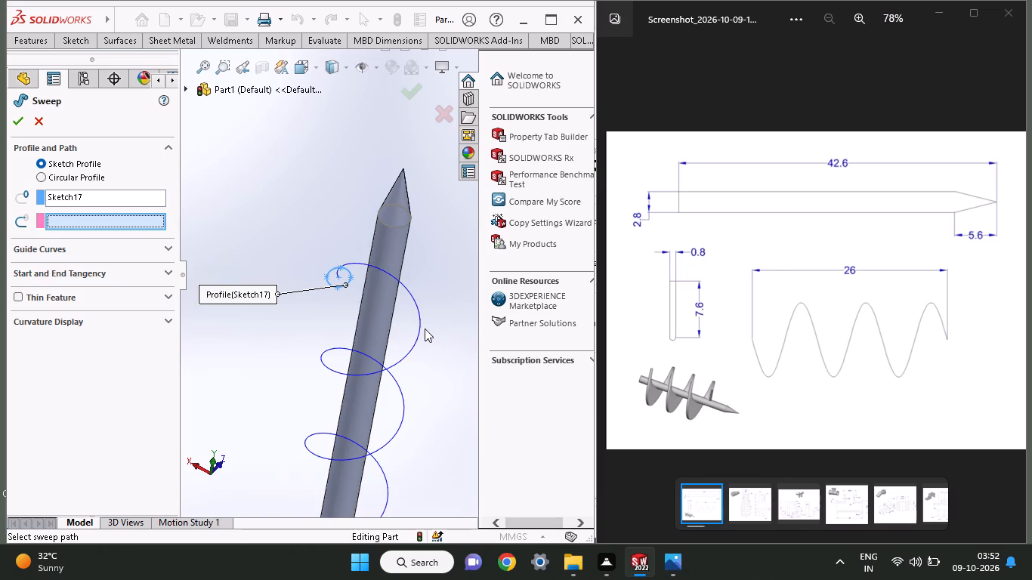
click(420, 329)
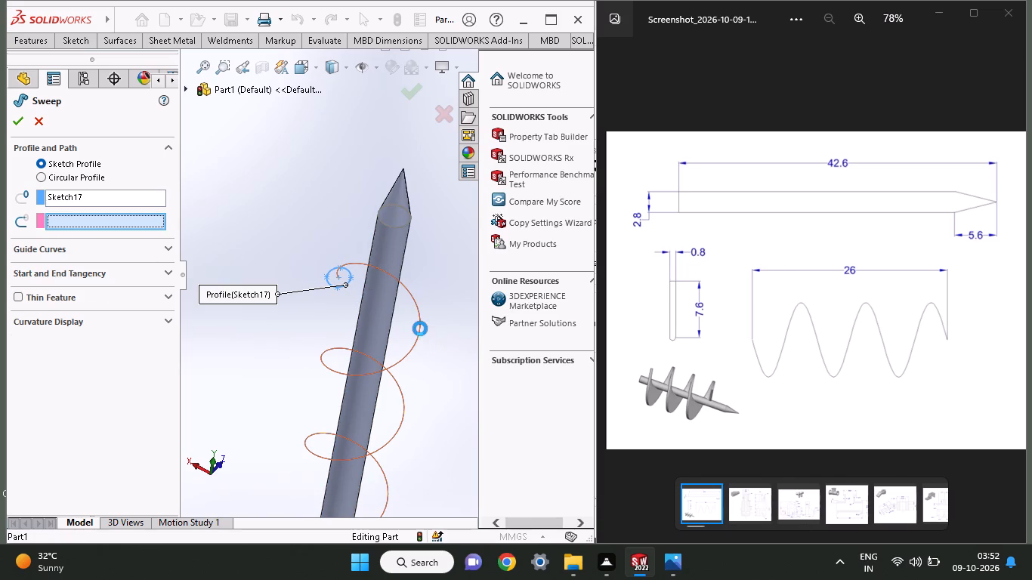
click(13, 127)
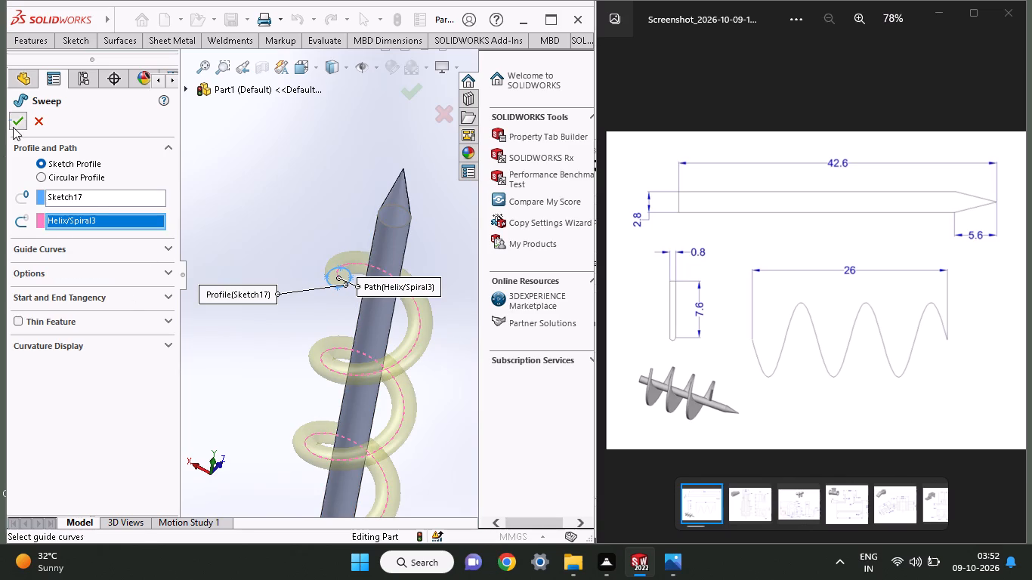
scroll(250, 331, up, 1)
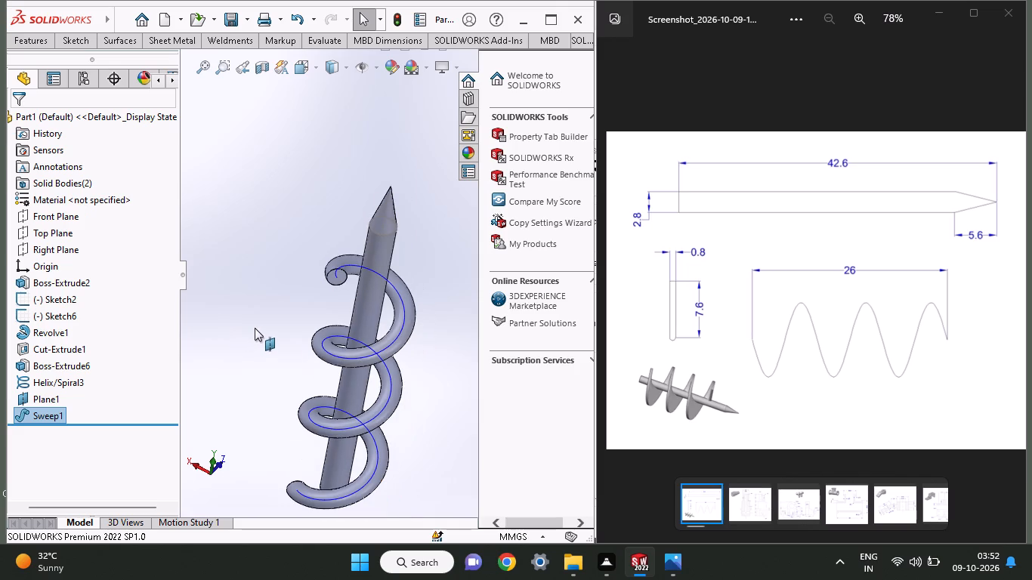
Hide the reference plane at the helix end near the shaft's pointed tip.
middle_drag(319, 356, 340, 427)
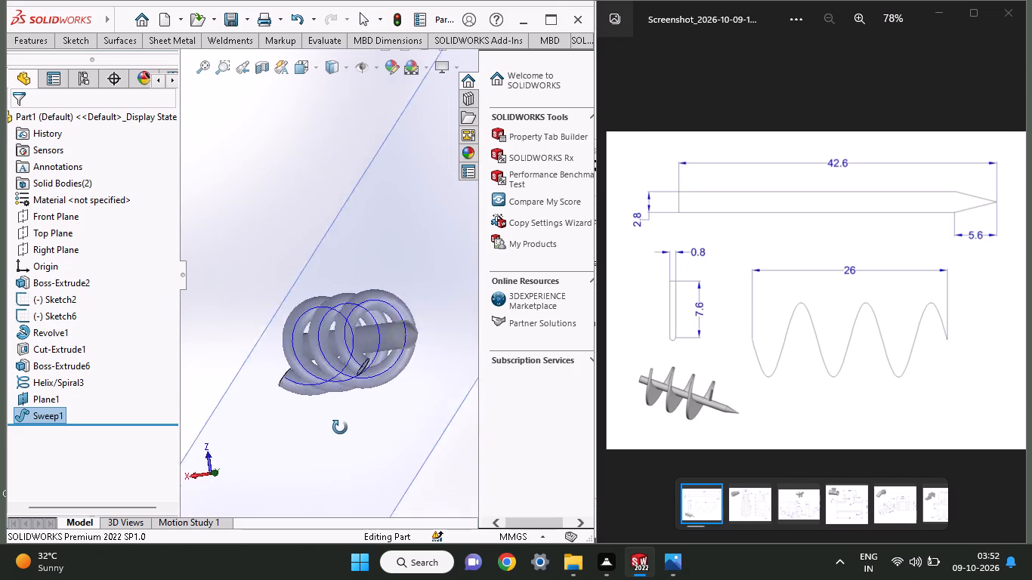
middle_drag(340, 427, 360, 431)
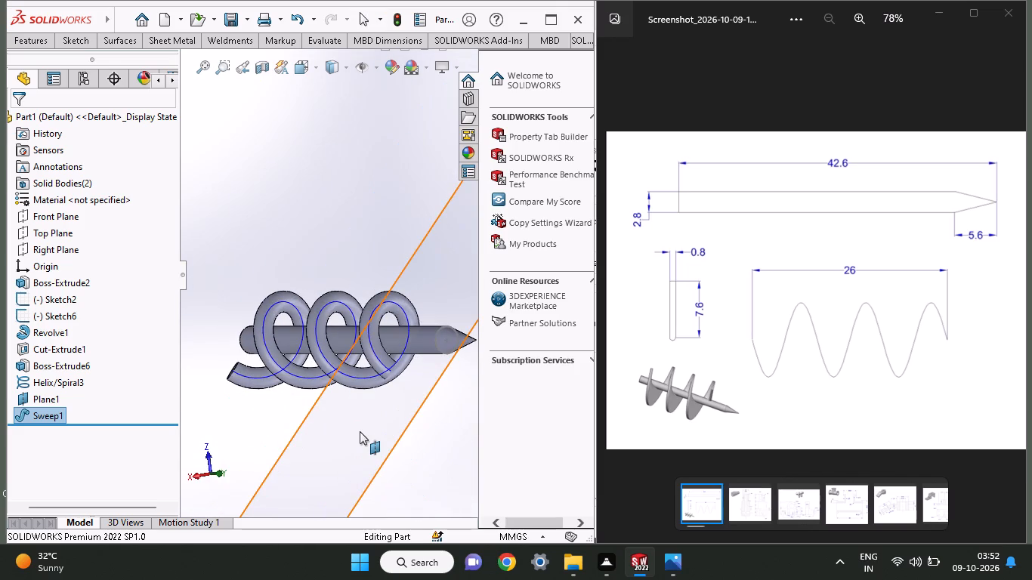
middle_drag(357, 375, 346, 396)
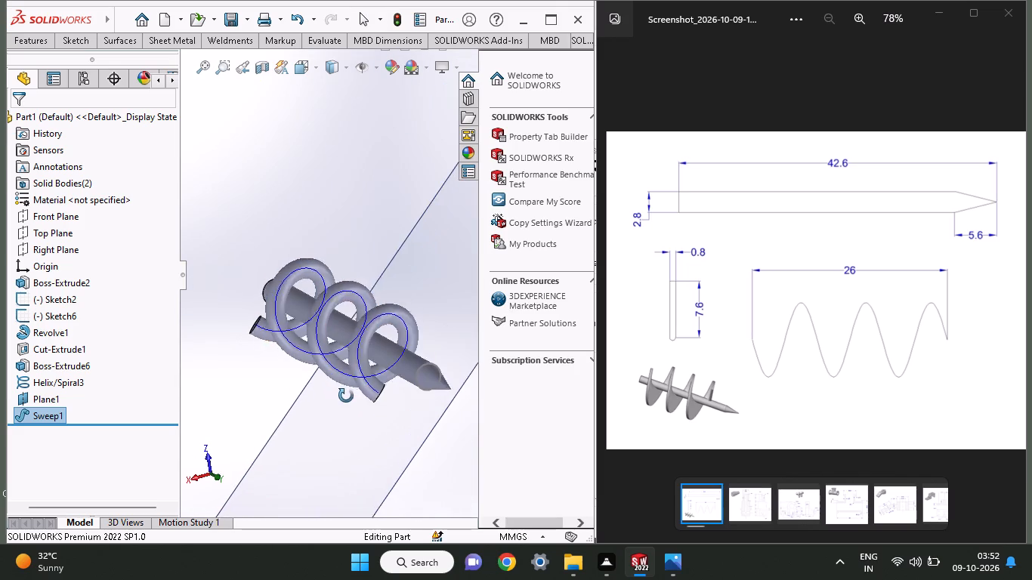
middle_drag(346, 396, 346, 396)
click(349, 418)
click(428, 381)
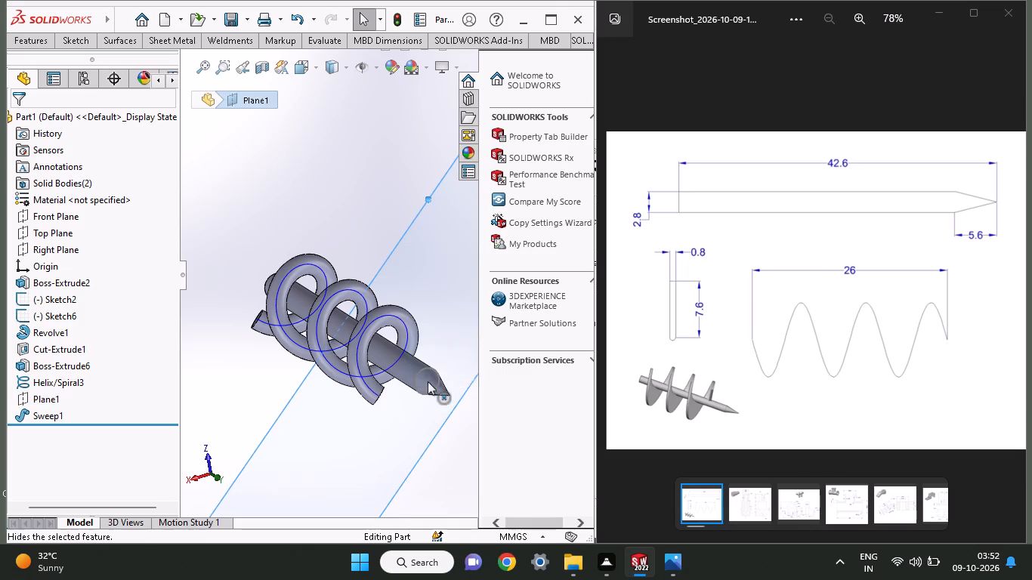
Examine the swept coil around the shaft from several angles and compare it with the reference auger blade.
middle_drag(374, 414, 377, 390)
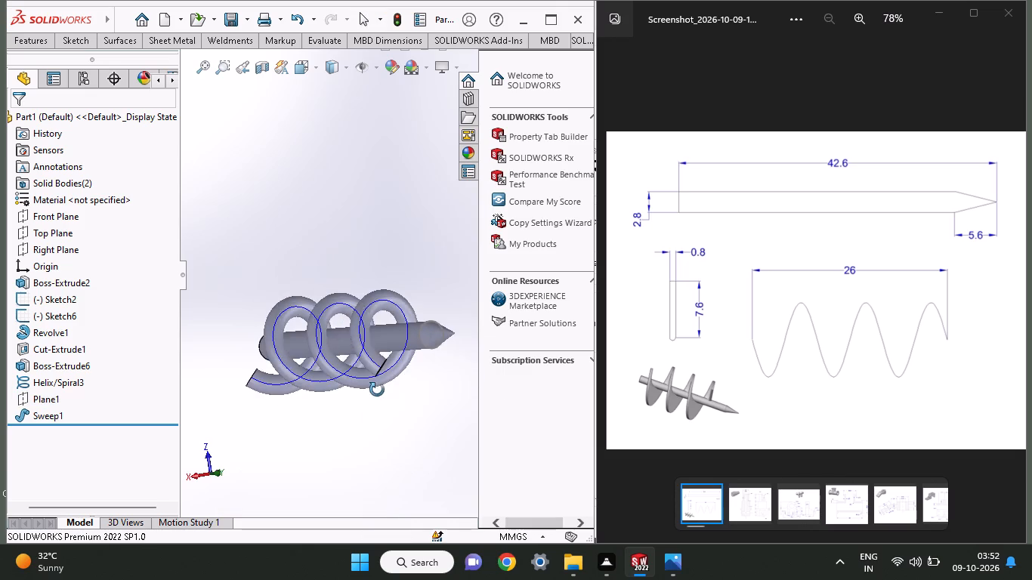
middle_drag(377, 390, 474, 387)
scroll(508, 382, down, 1)
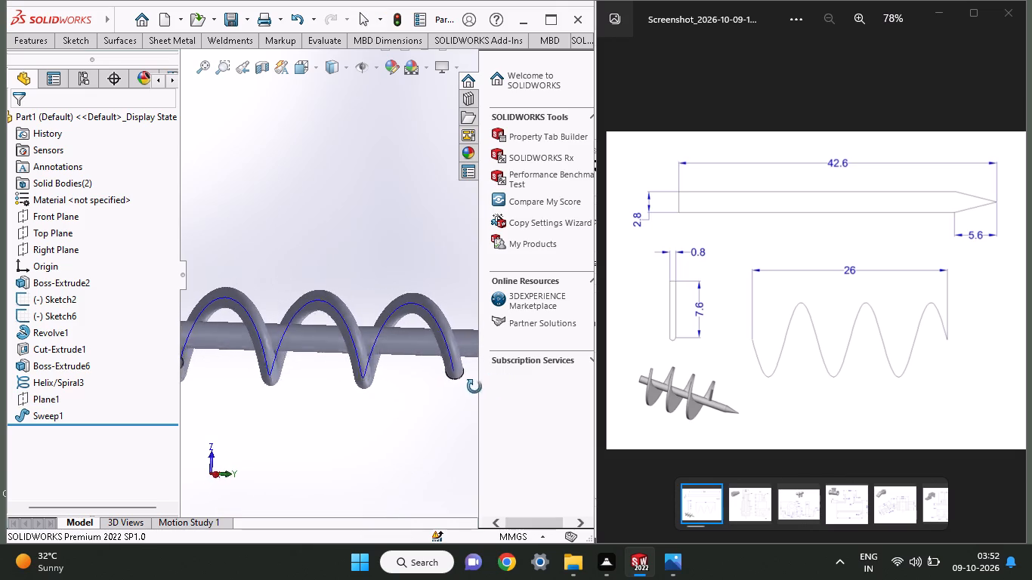
middle_drag(474, 387, 446, 390)
scroll(446, 390, up, 1)
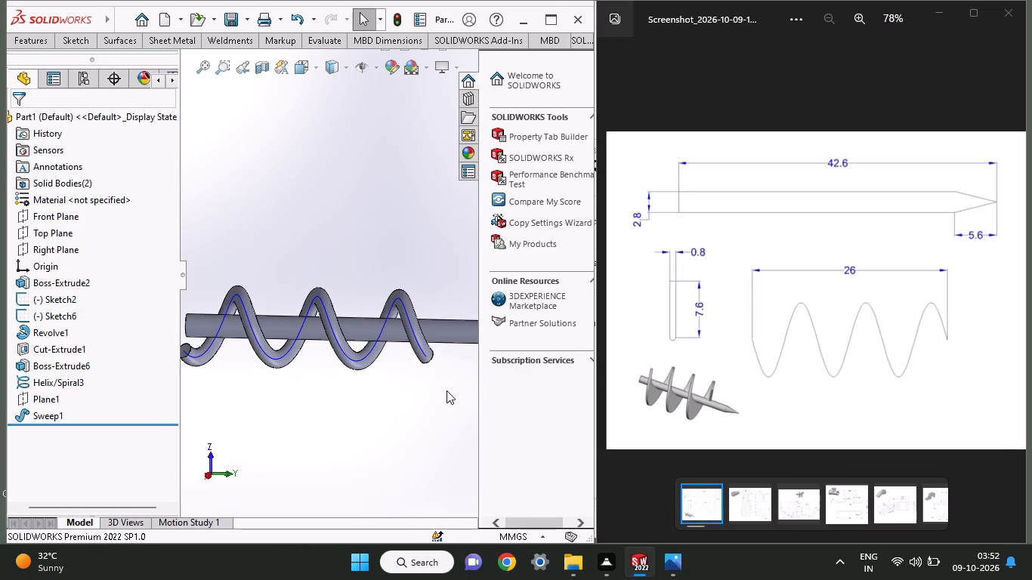
middle_drag(371, 381, 362, 384)
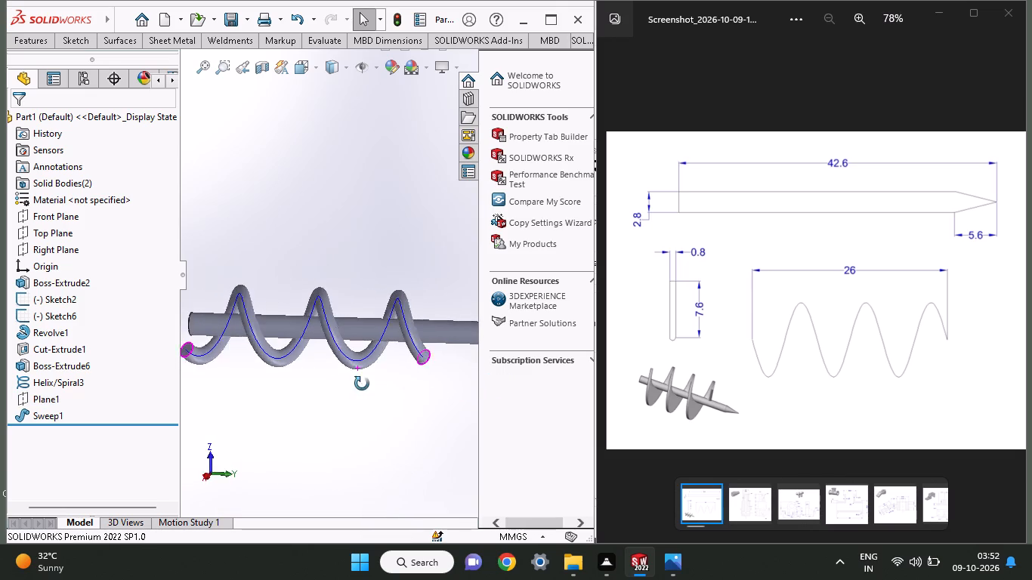
middle_drag(362, 384, 279, 400)
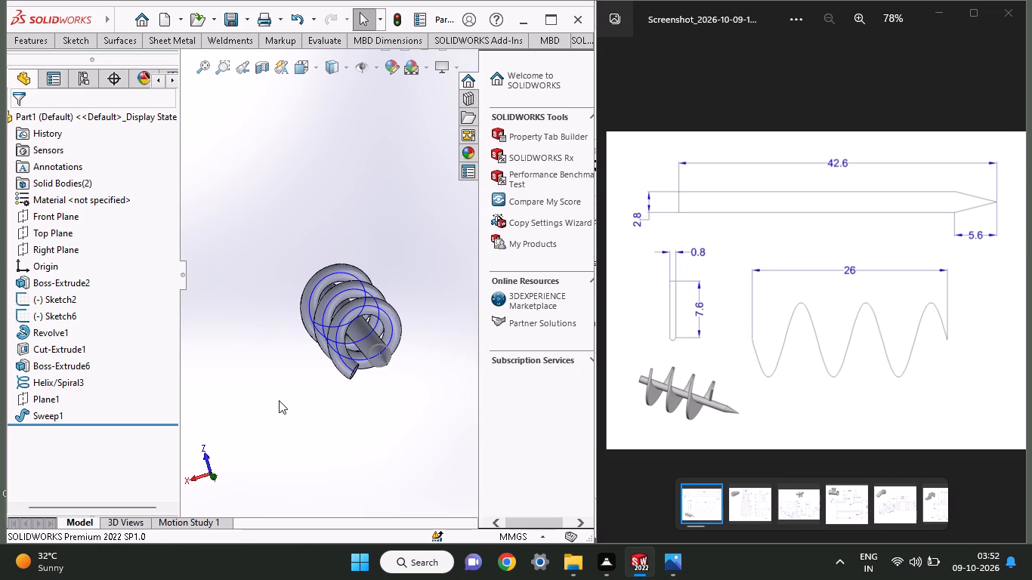
scroll(279, 400, down, 1)
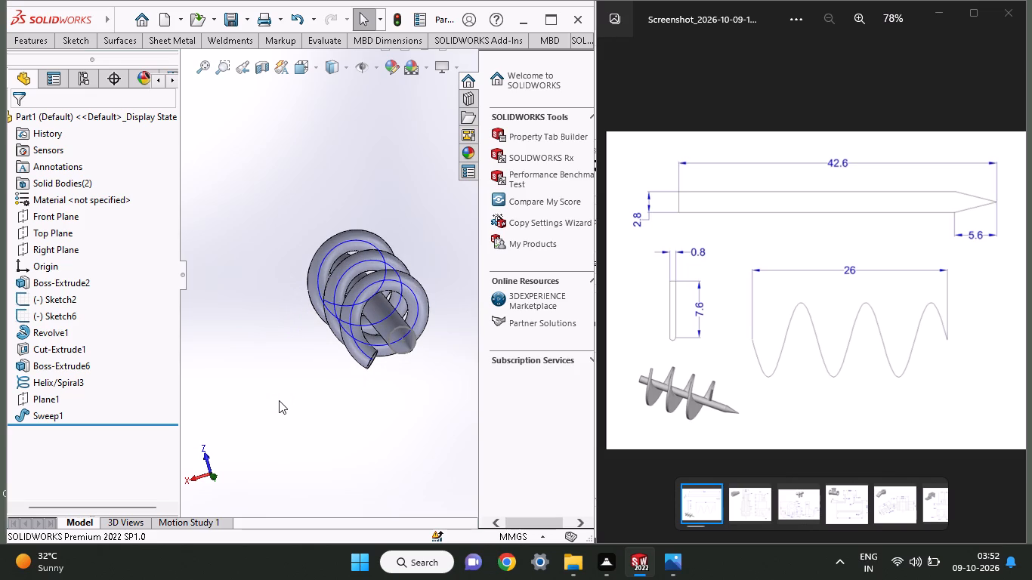
scroll(298, 353, up, 1)
scroll(304, 348, down, 1)
scroll(338, 310, up, 1)
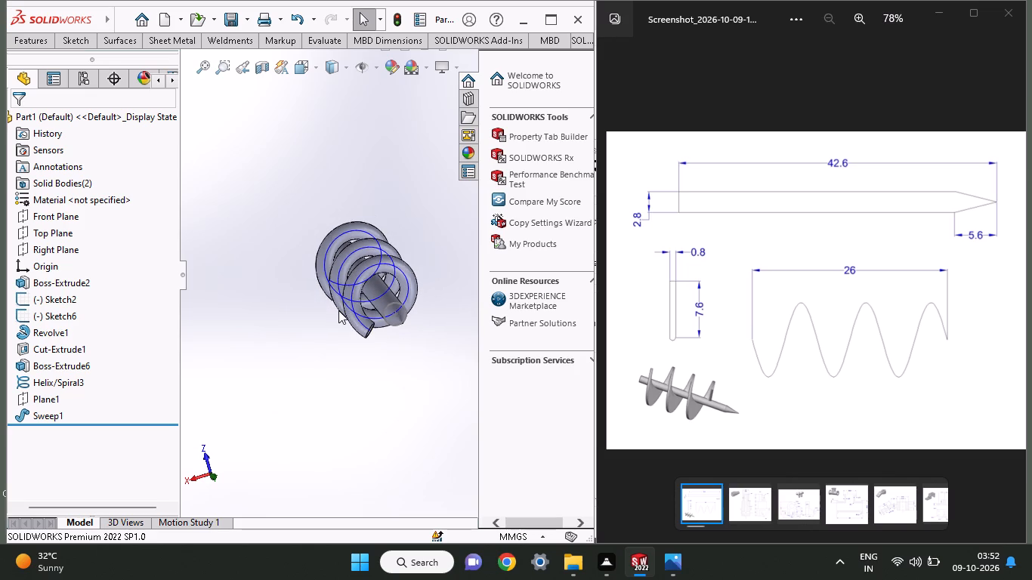
middle_drag(357, 319, 420, 328)
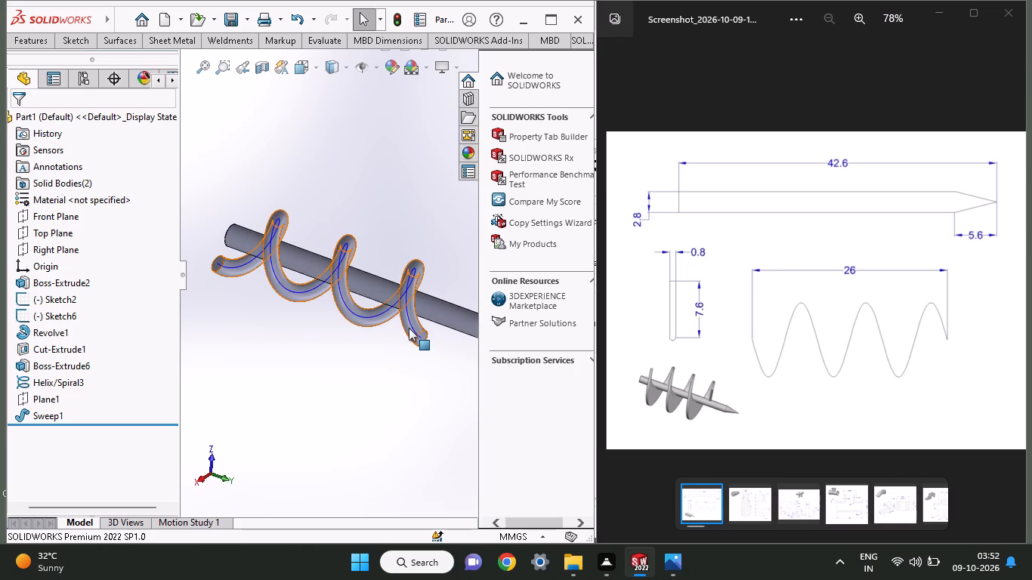
Remove the swept coil together with its profile plane and the helix, keeping the base circle sketch and the shaft.
scroll(409, 328, down, 1)
right_click(409, 328)
click(430, 461)
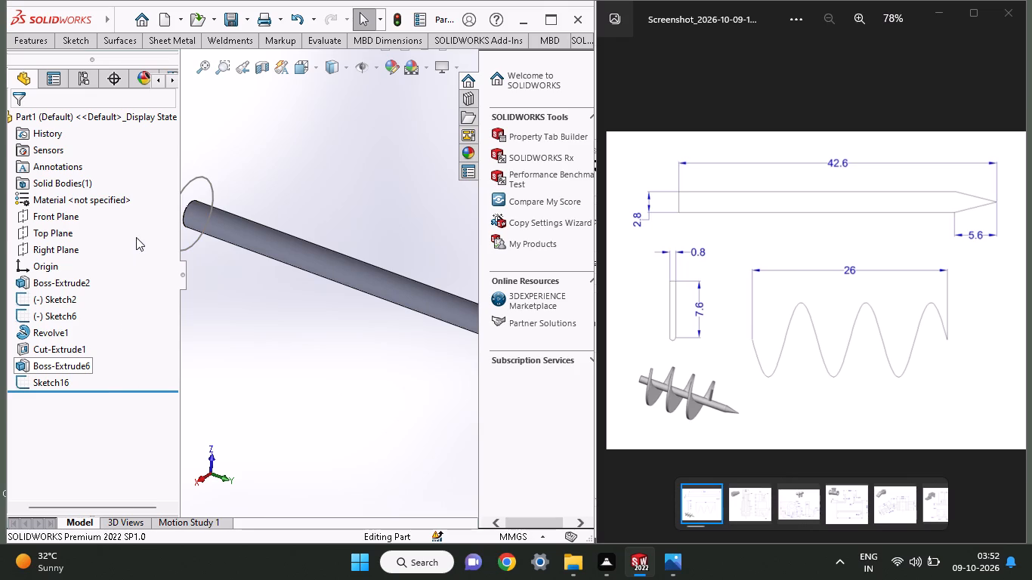
Open the 7.8 mm circle sketch at the shaft's blunt end for editing.
middle_drag(244, 271, 341, 374)
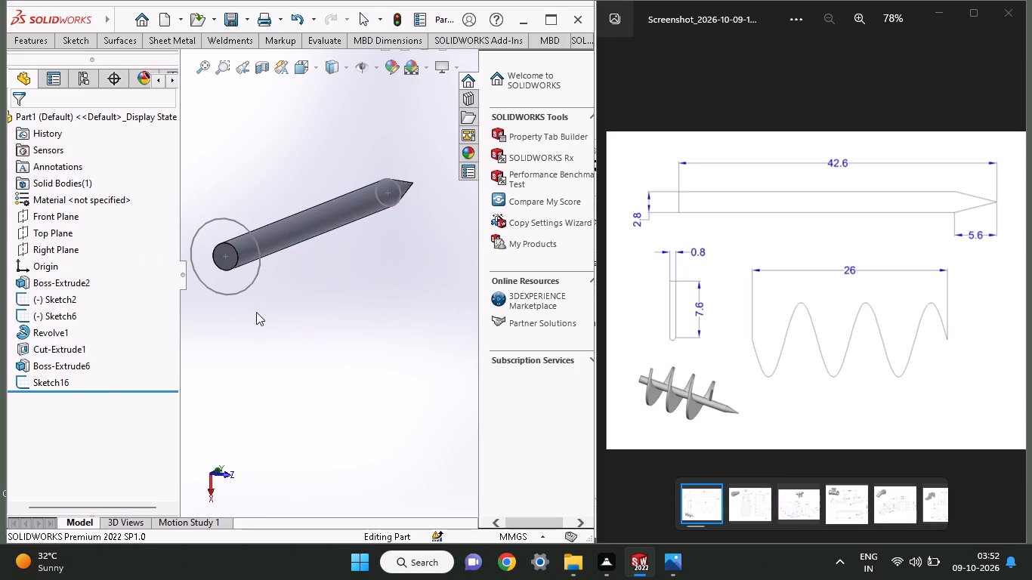
click(249, 287)
click(294, 227)
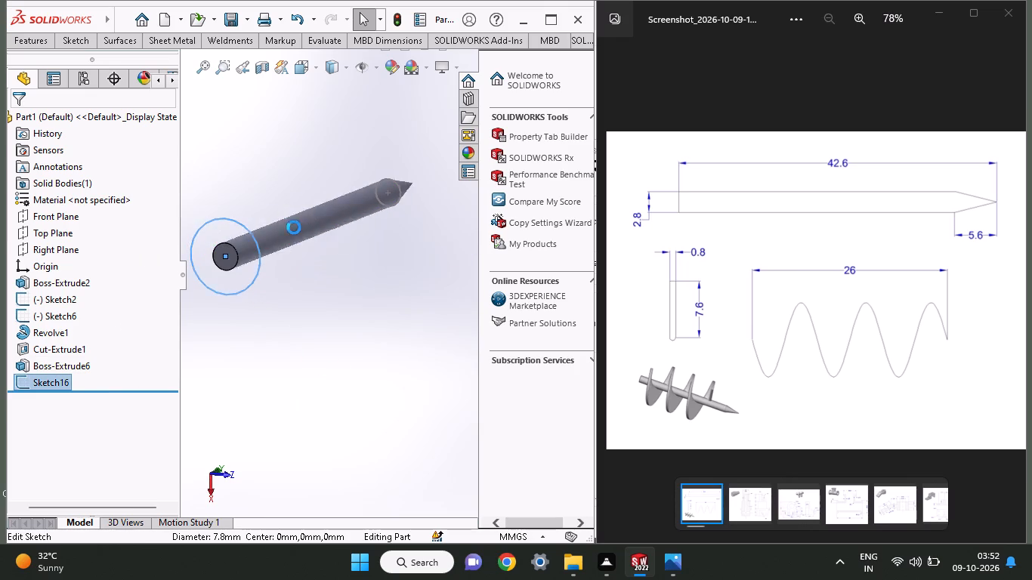
scroll(345, 311, up, 1)
scroll(345, 342, down, 1)
ctrl+scroll(345, 342, up, 4)
scroll(345, 342, left, 1)
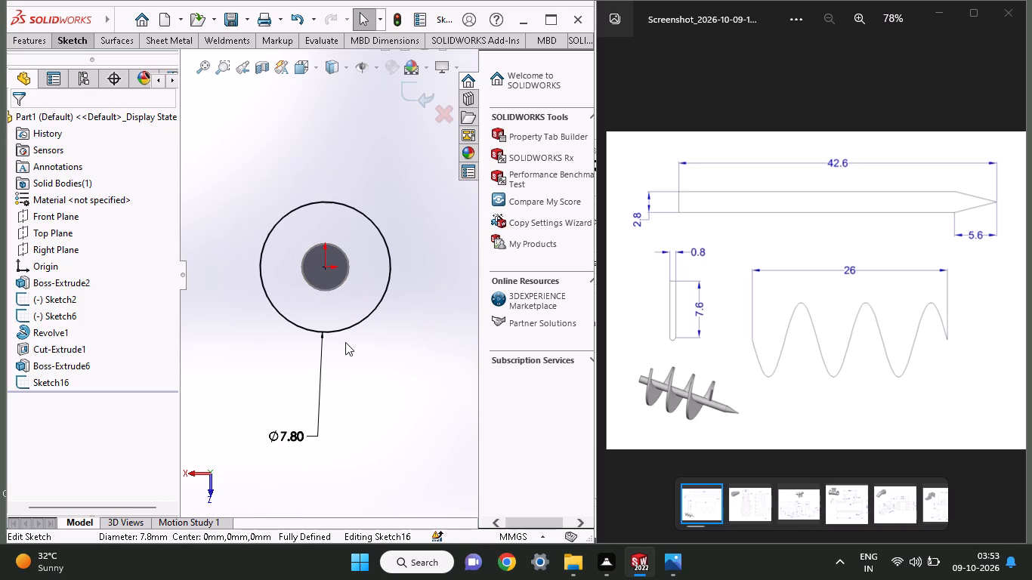
ctrl+scroll(353, 279, down, 4)
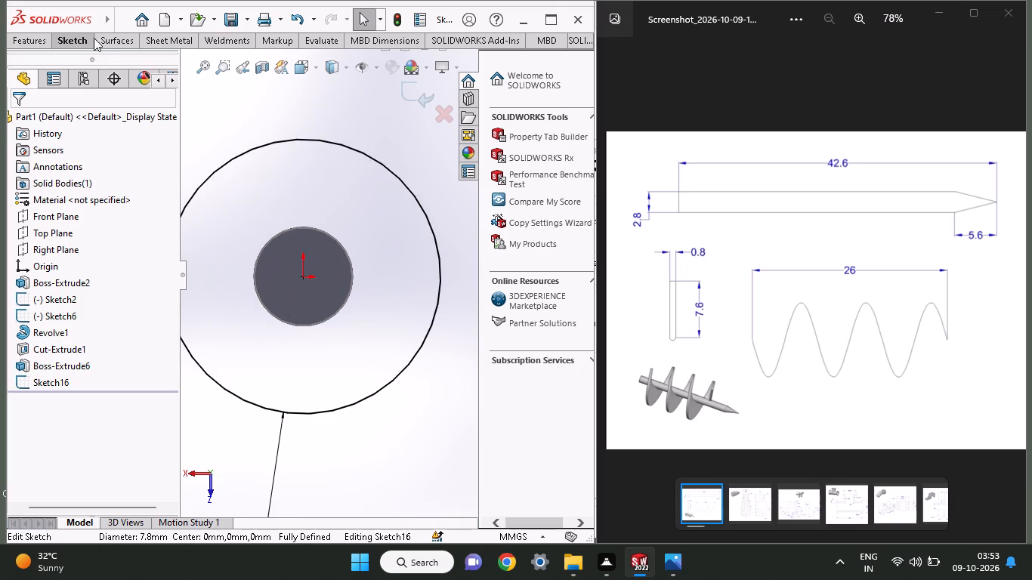
Sketch a second circle centred at the origin with a 1.4 mm radius, on the outline of the shaft's end face.
click(73, 39)
click(113, 103)
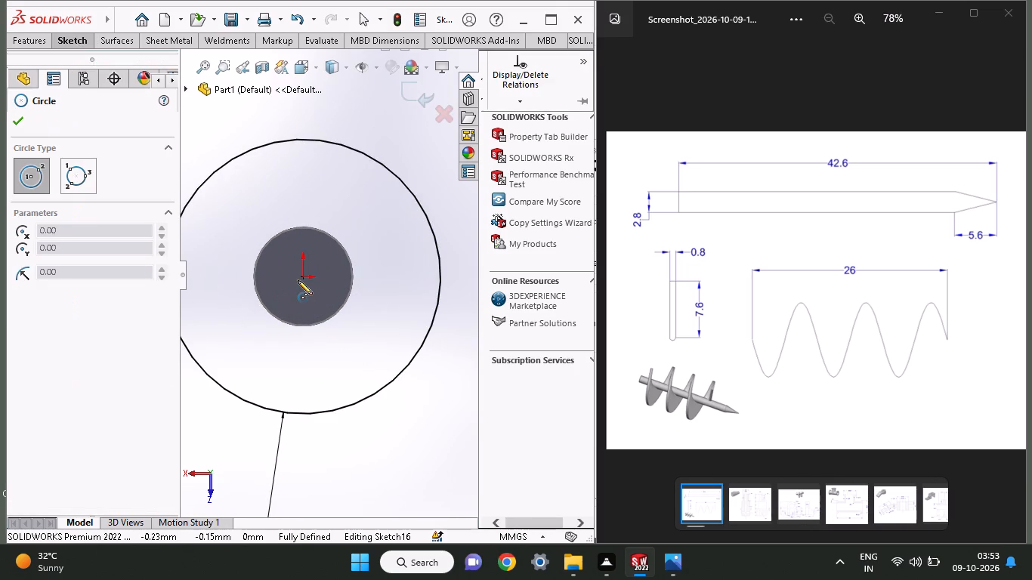
click(299, 279)
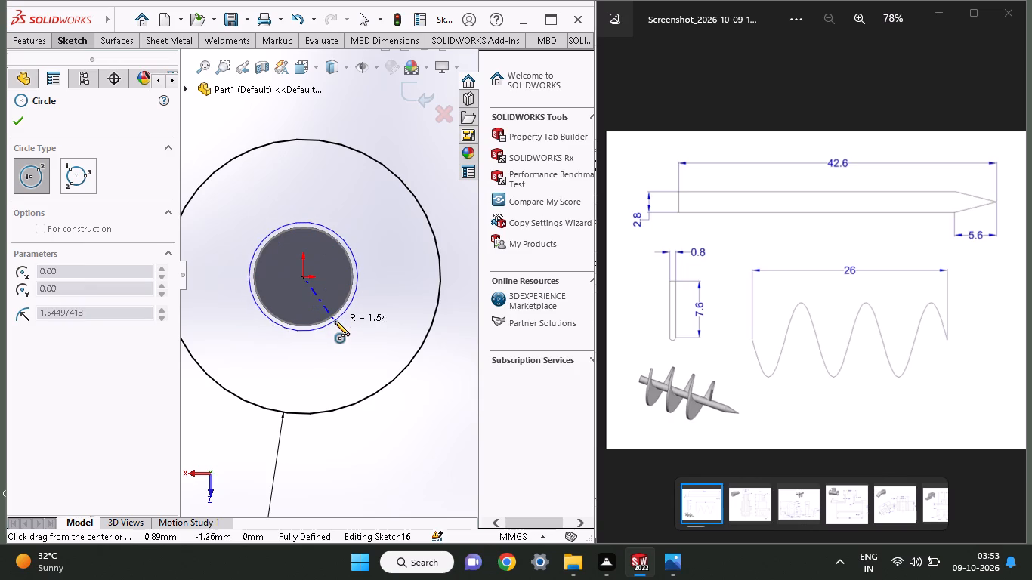
click(335, 316)
middle_drag(392, 311, 375, 317)
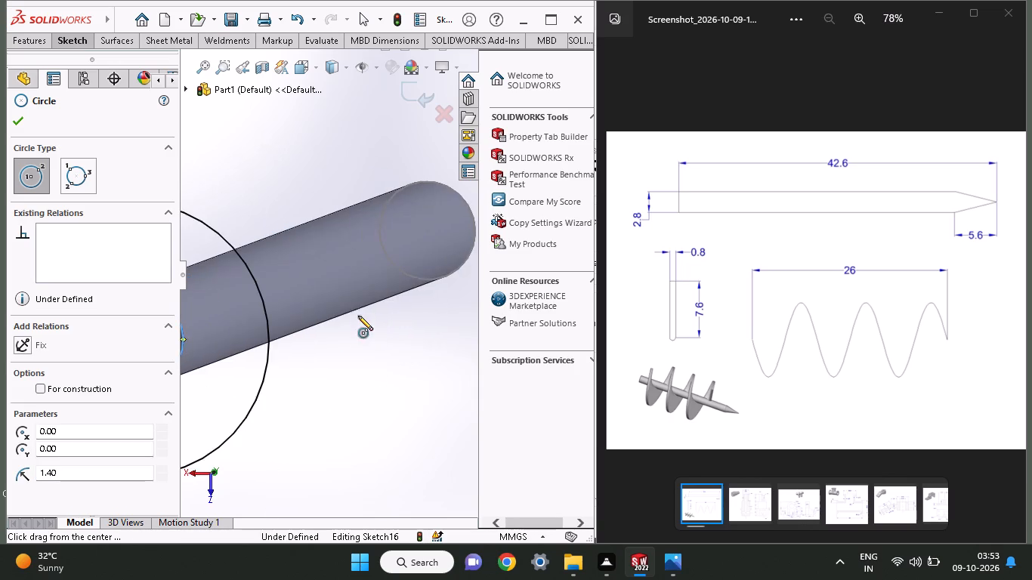
scroll(335, 295, up, 1)
scroll(335, 295, down, 1)
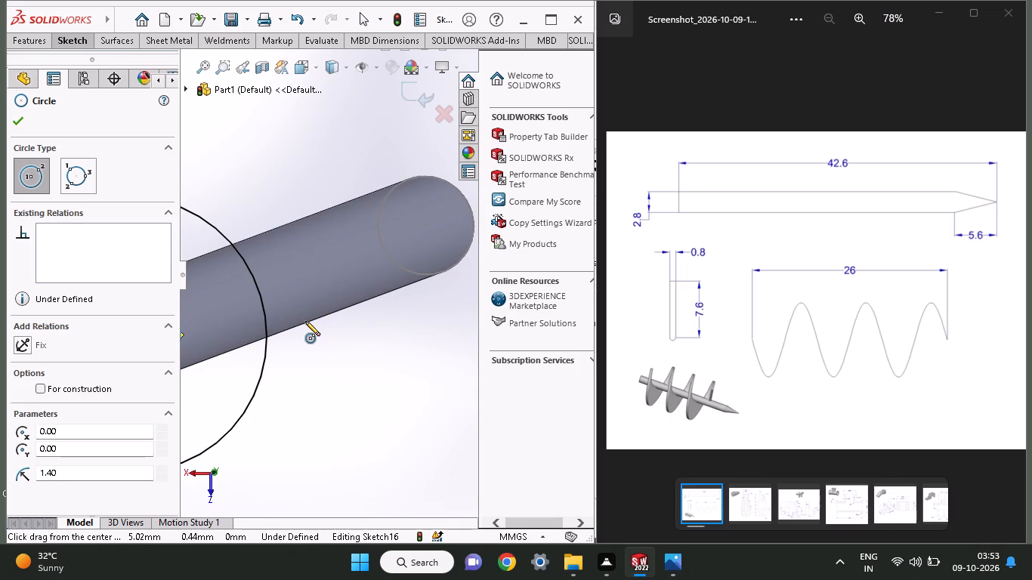
ctrl+scroll(305, 321, up, 4)
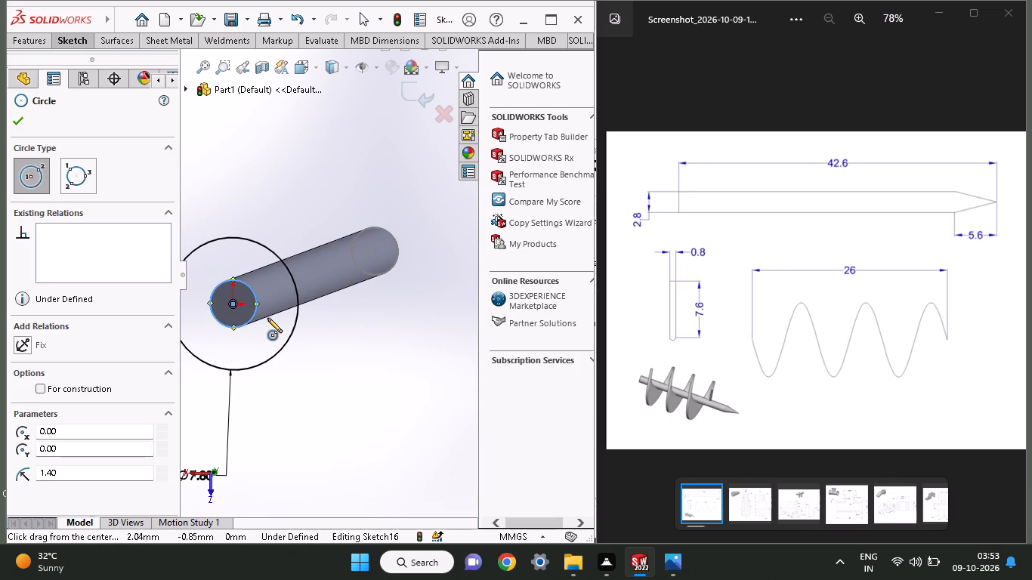
click(22, 120)
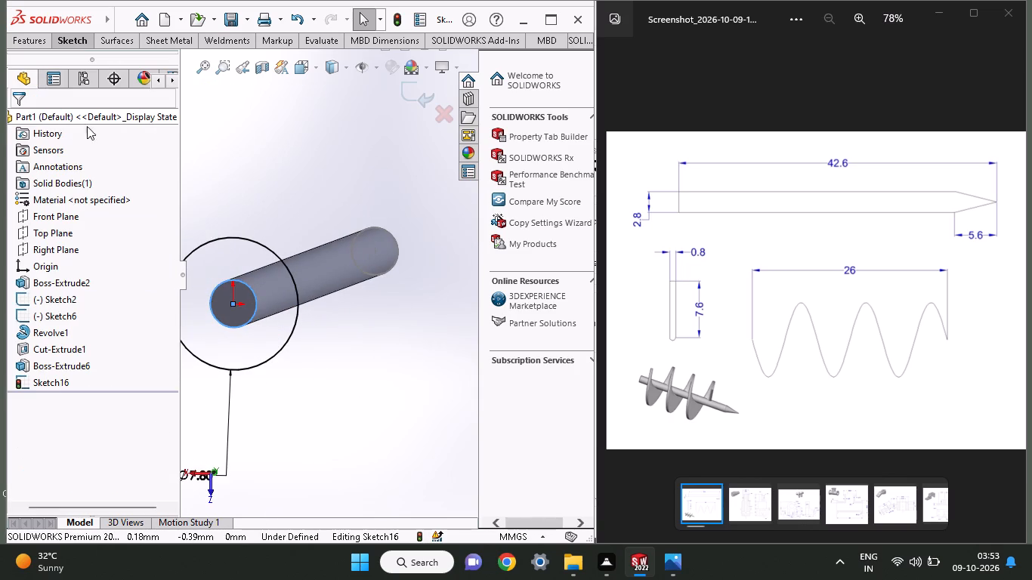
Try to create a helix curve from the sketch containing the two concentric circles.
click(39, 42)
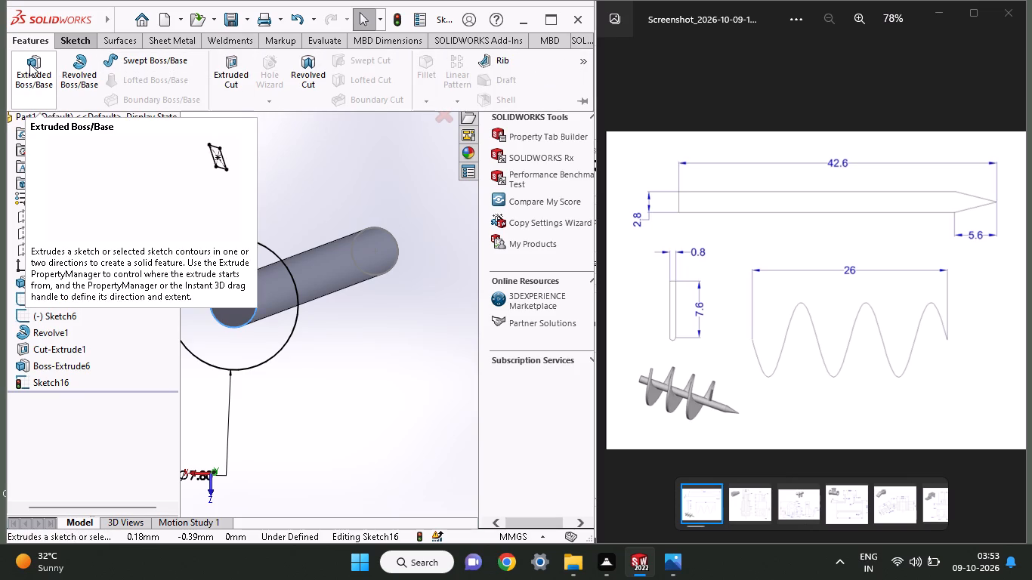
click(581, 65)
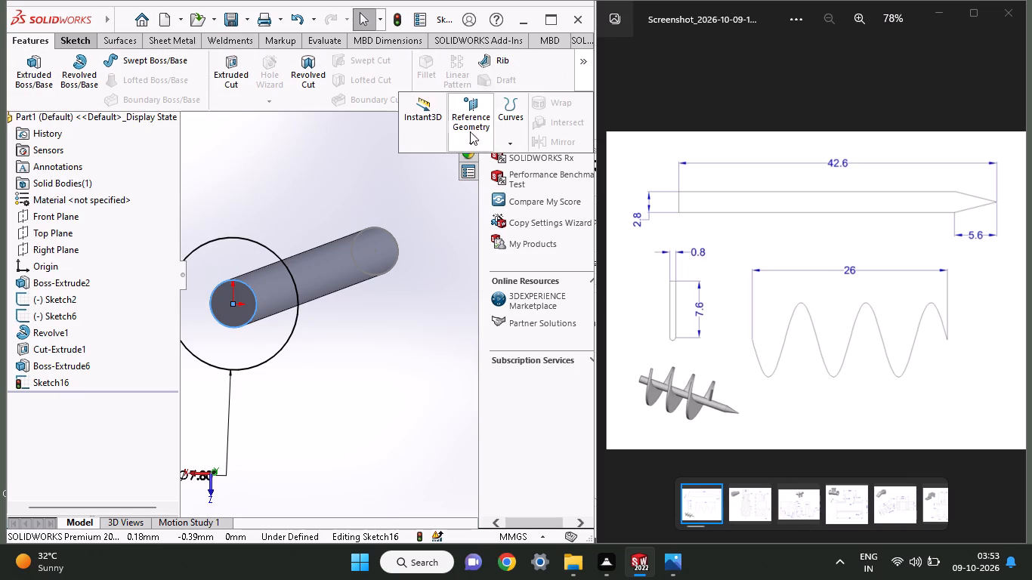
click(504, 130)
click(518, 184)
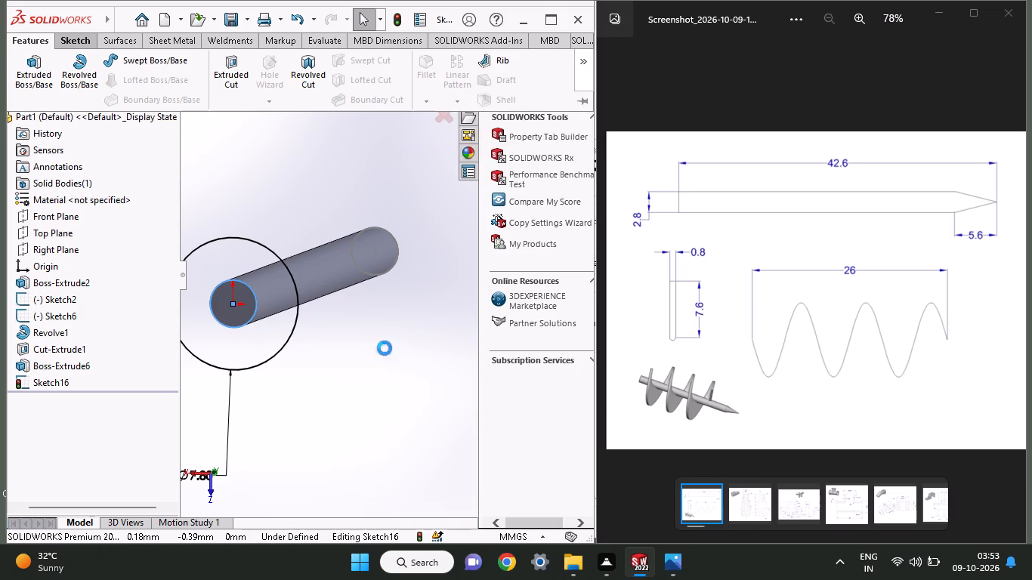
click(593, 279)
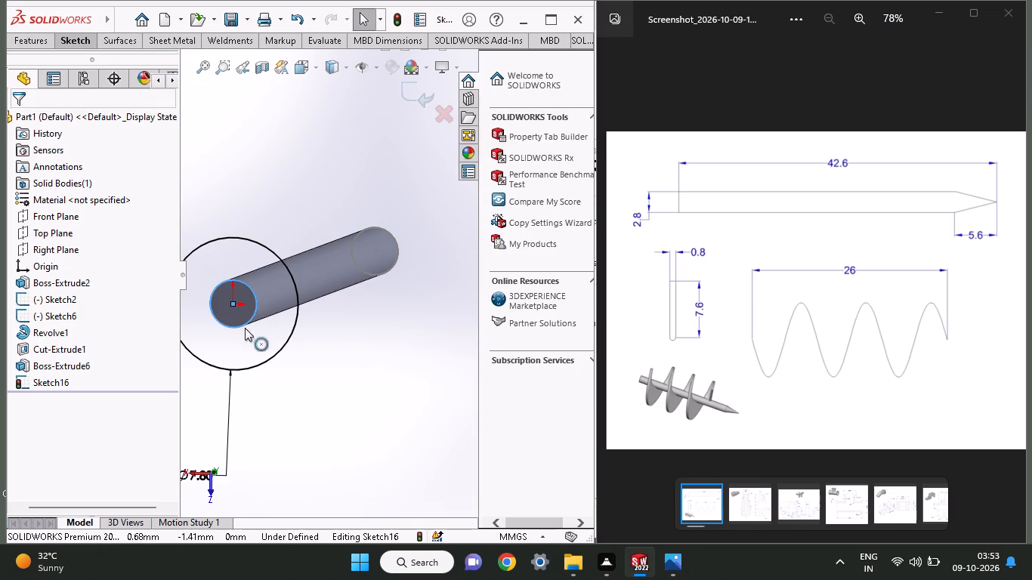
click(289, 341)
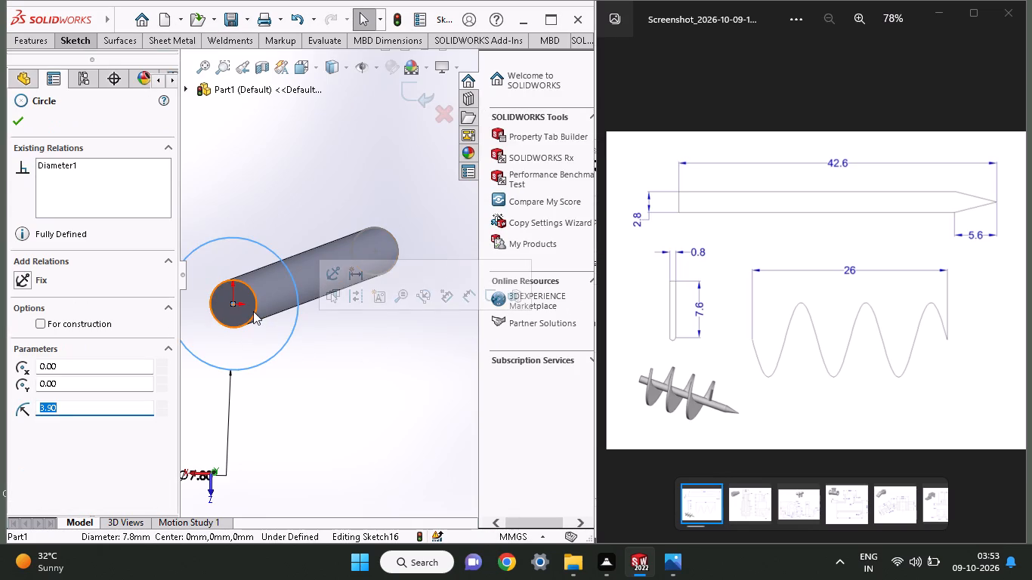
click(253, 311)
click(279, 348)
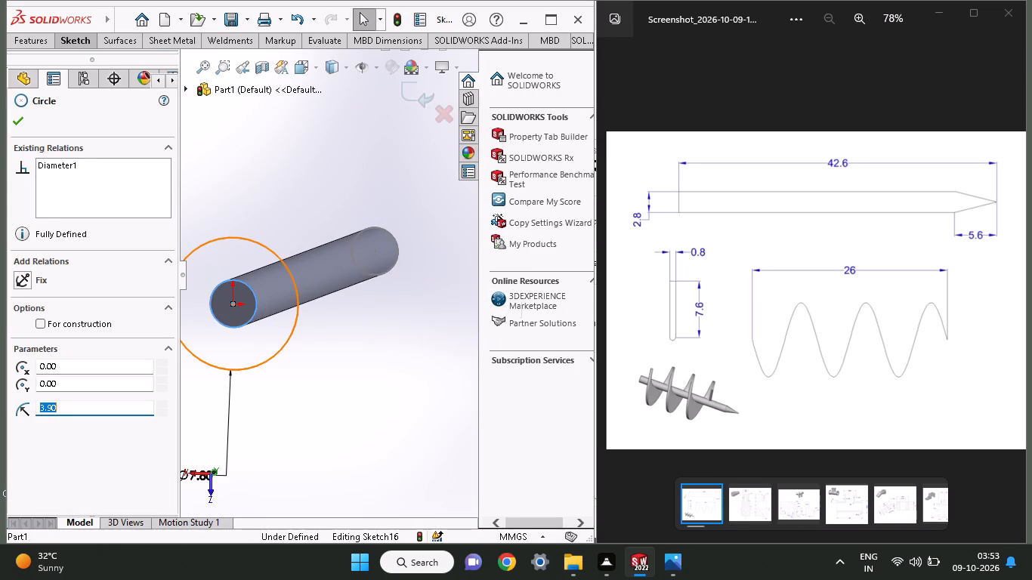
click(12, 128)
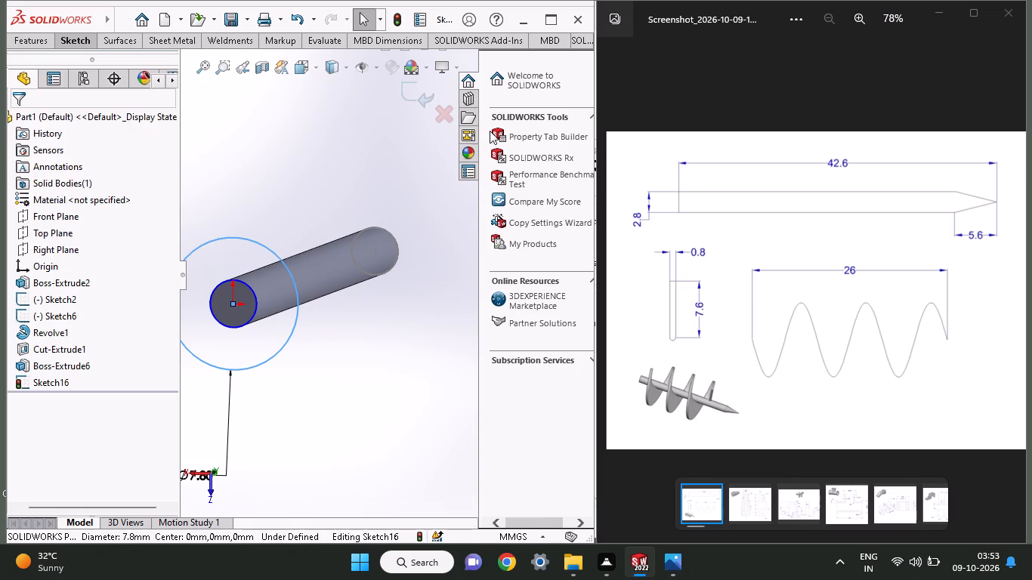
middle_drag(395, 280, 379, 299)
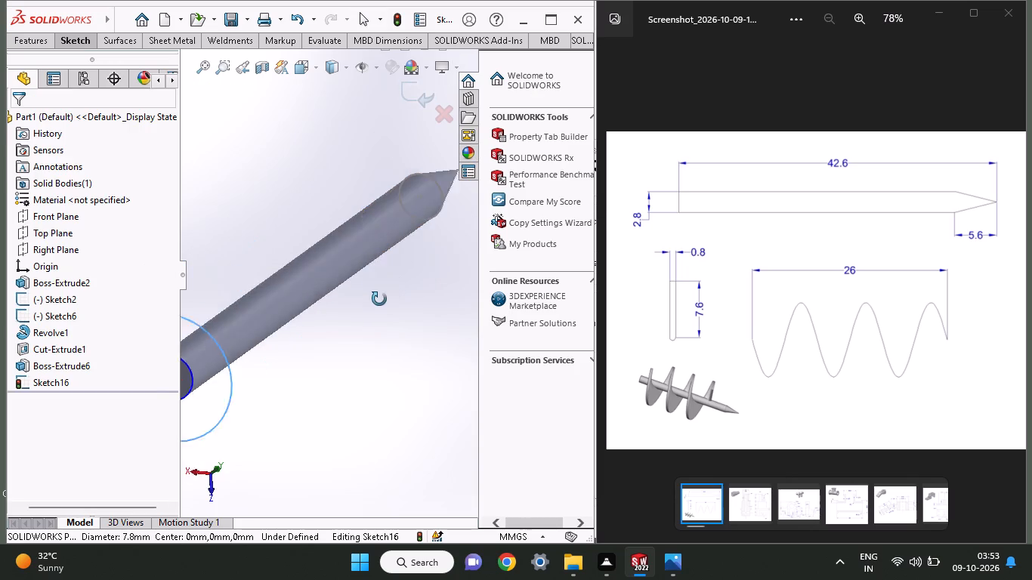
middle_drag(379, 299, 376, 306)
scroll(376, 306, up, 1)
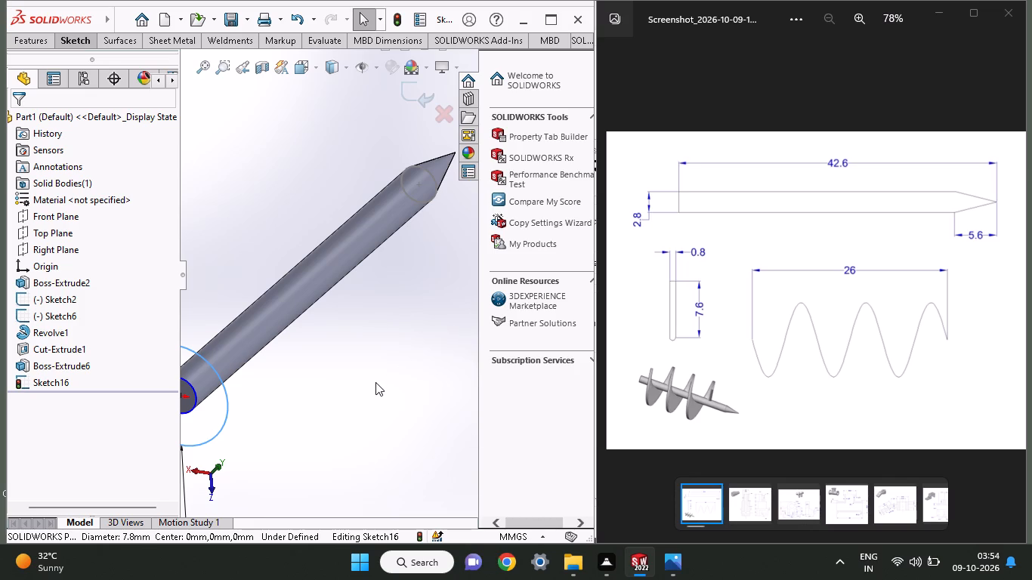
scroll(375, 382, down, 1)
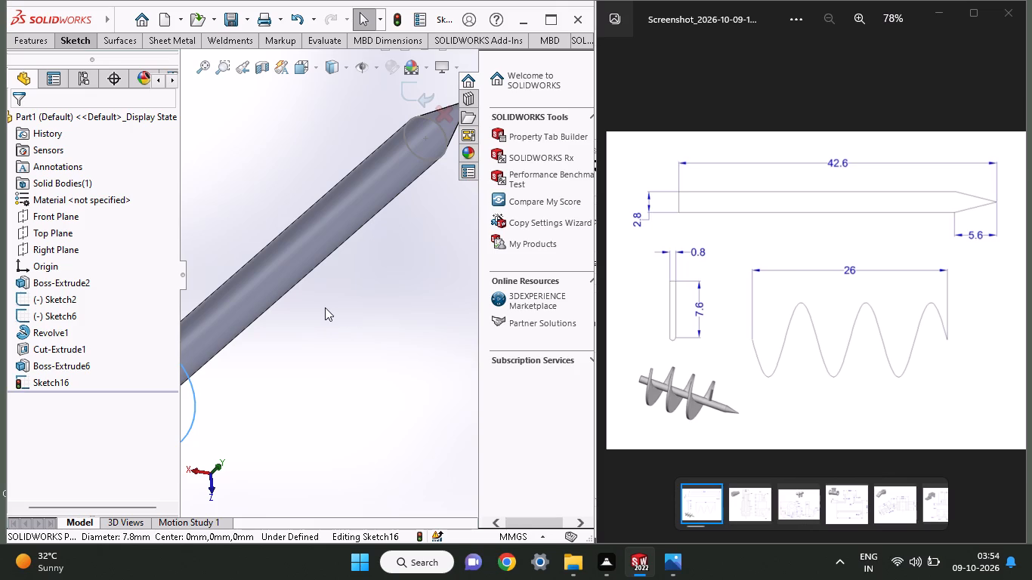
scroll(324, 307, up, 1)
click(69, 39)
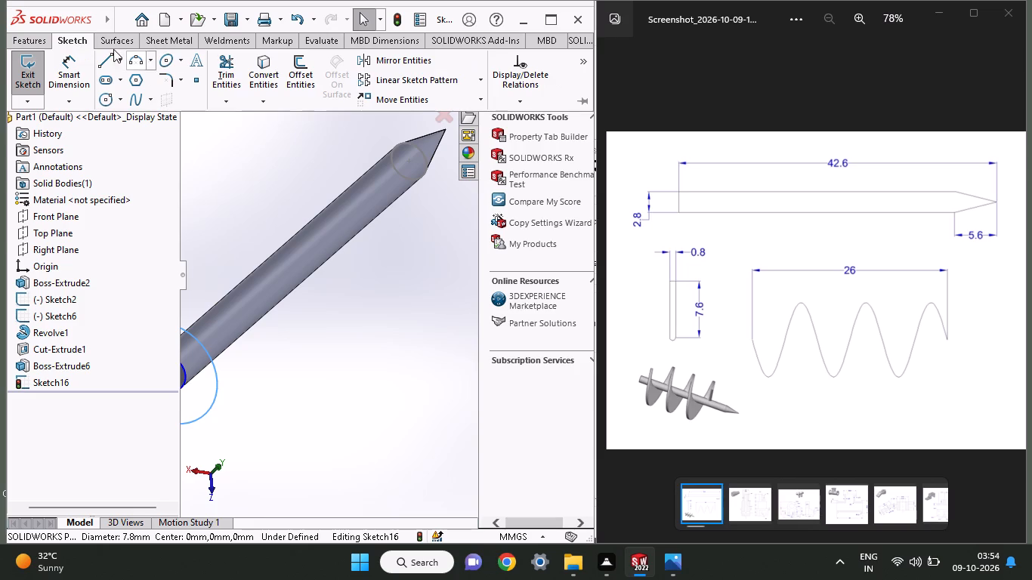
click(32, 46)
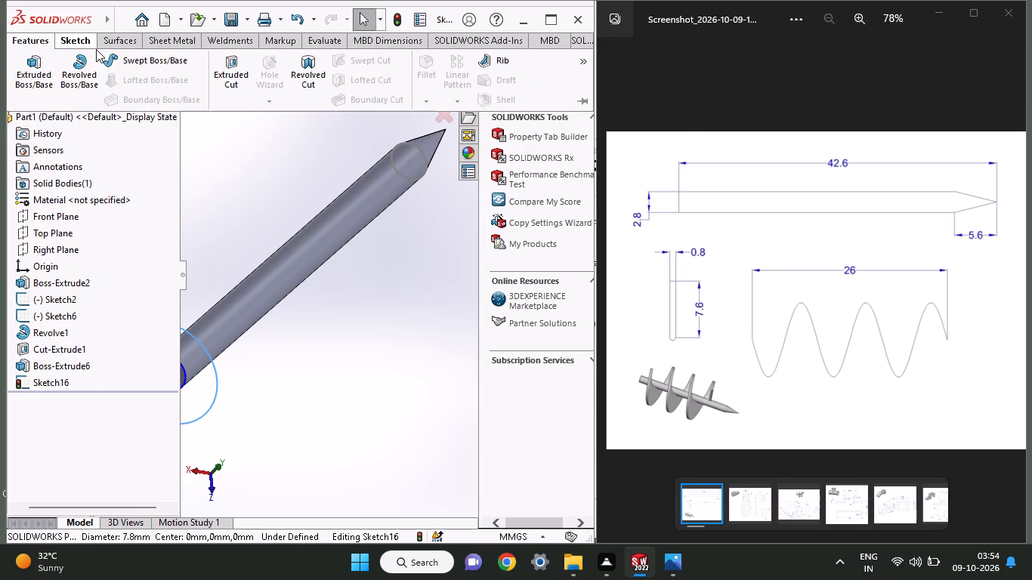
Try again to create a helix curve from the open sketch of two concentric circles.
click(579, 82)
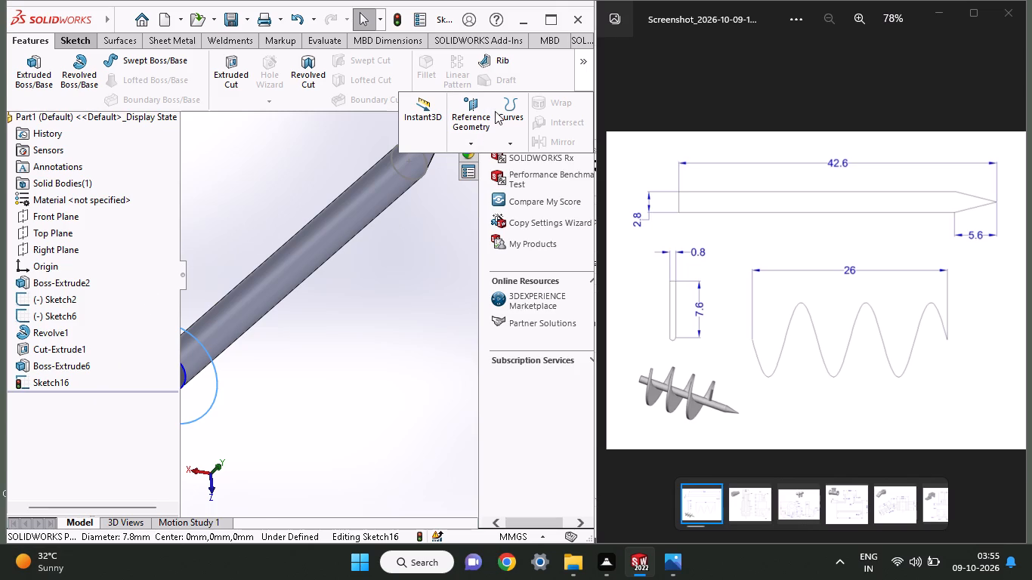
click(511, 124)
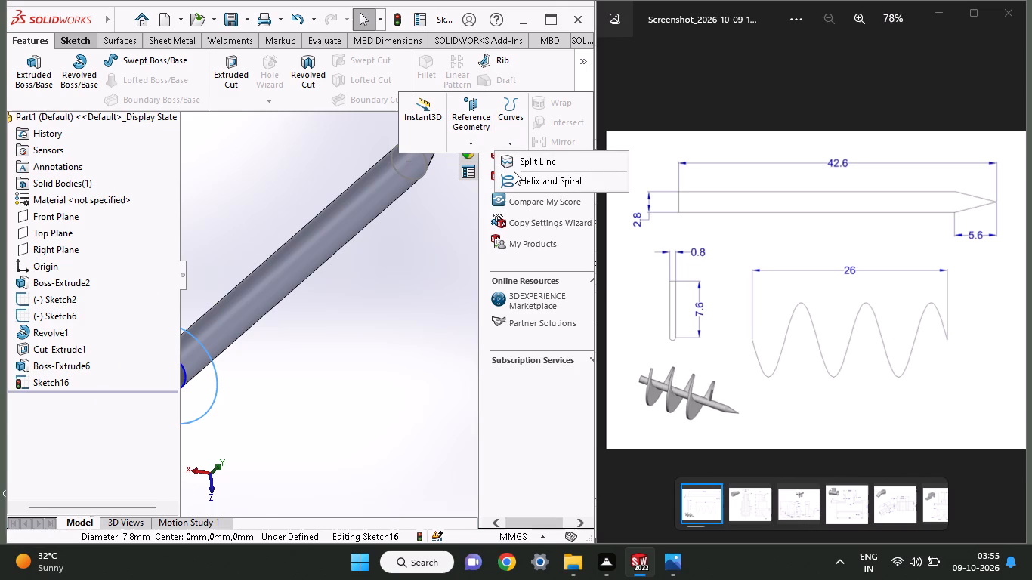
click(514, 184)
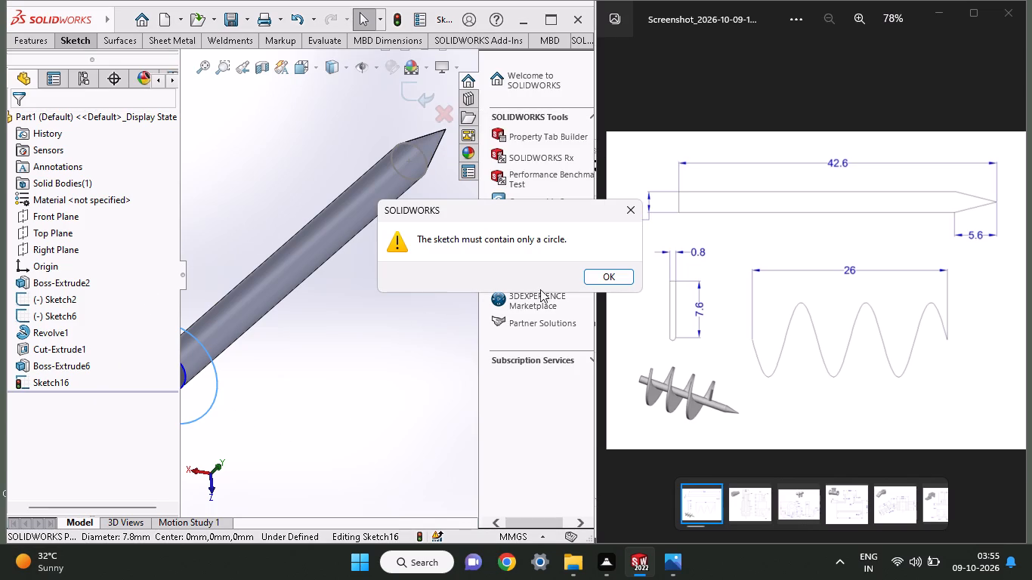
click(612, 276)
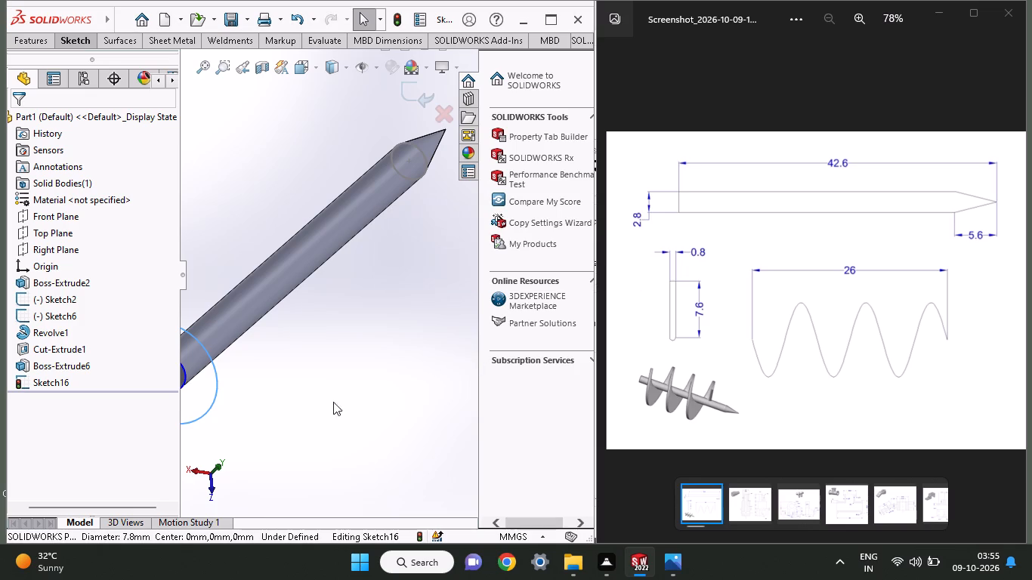
Close the sketch containing the two concentric circles at the shaft's blunt end.
click(215, 387)
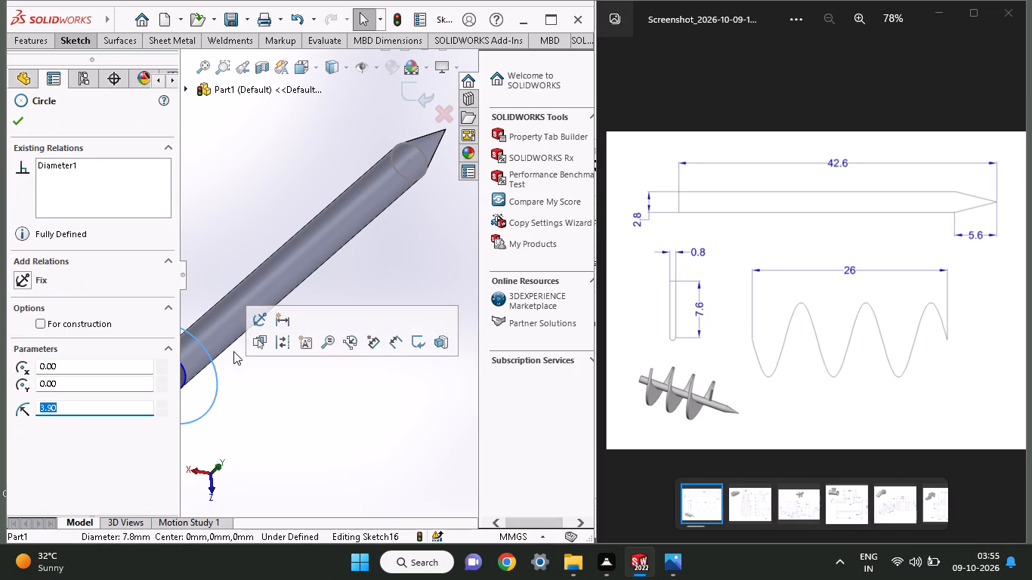
click(20, 117)
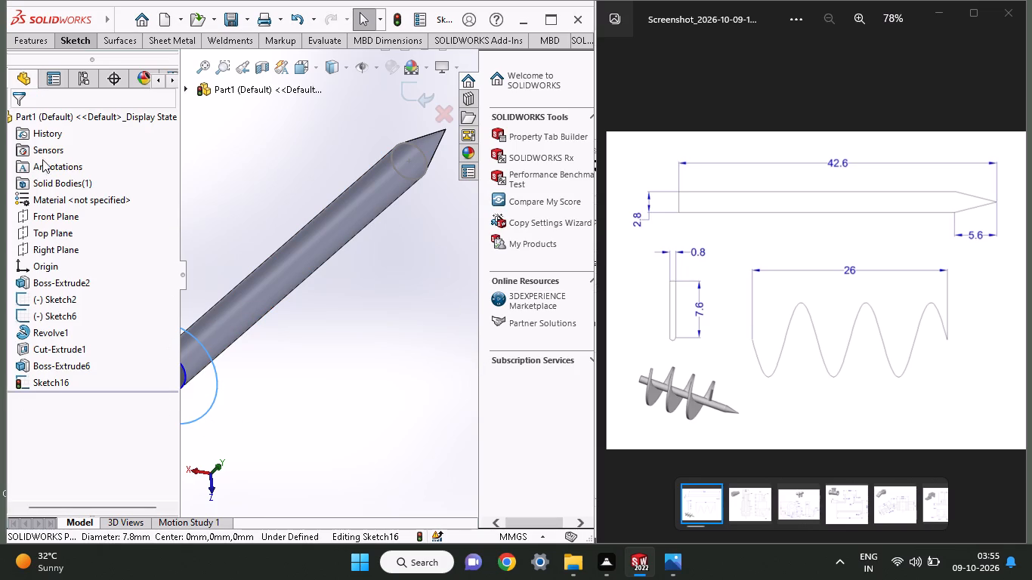
right_click(391, 388)
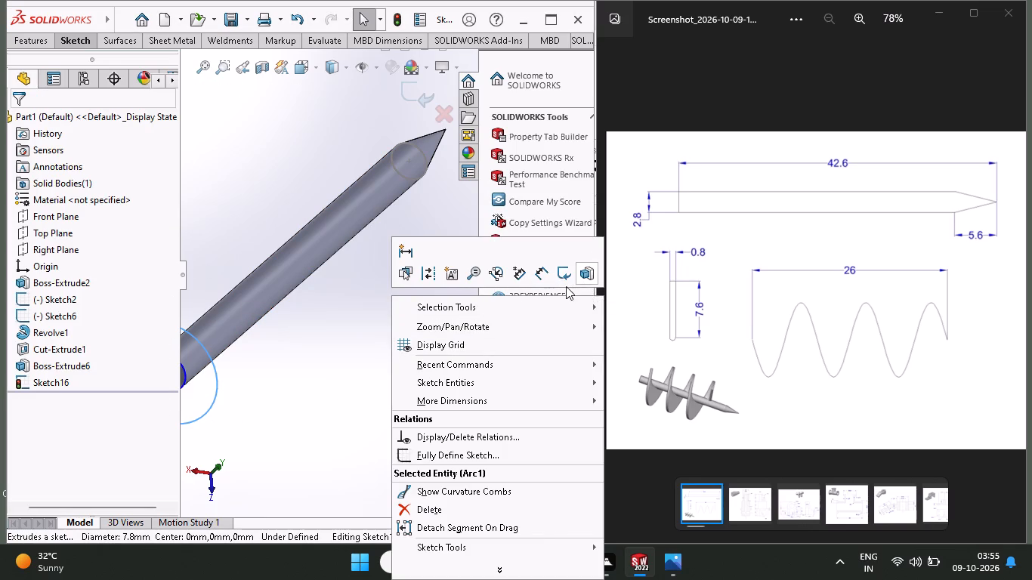
click(566, 286)
right_click(386, 341)
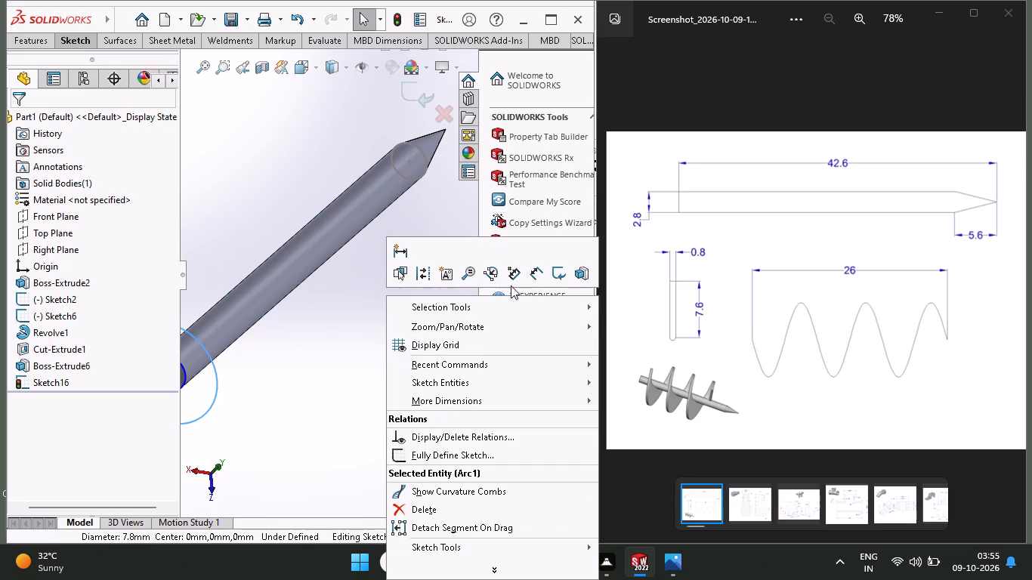
click(558, 279)
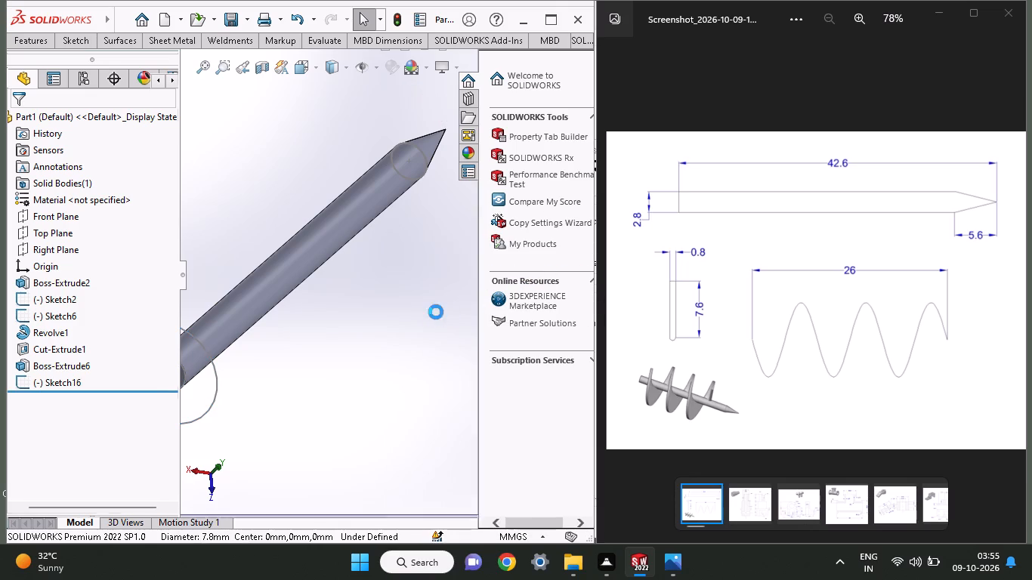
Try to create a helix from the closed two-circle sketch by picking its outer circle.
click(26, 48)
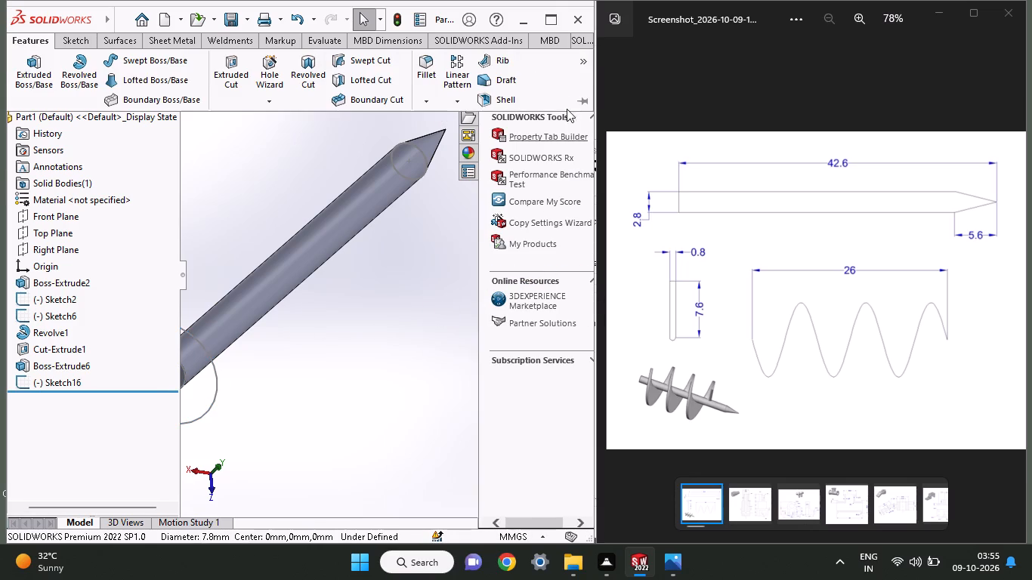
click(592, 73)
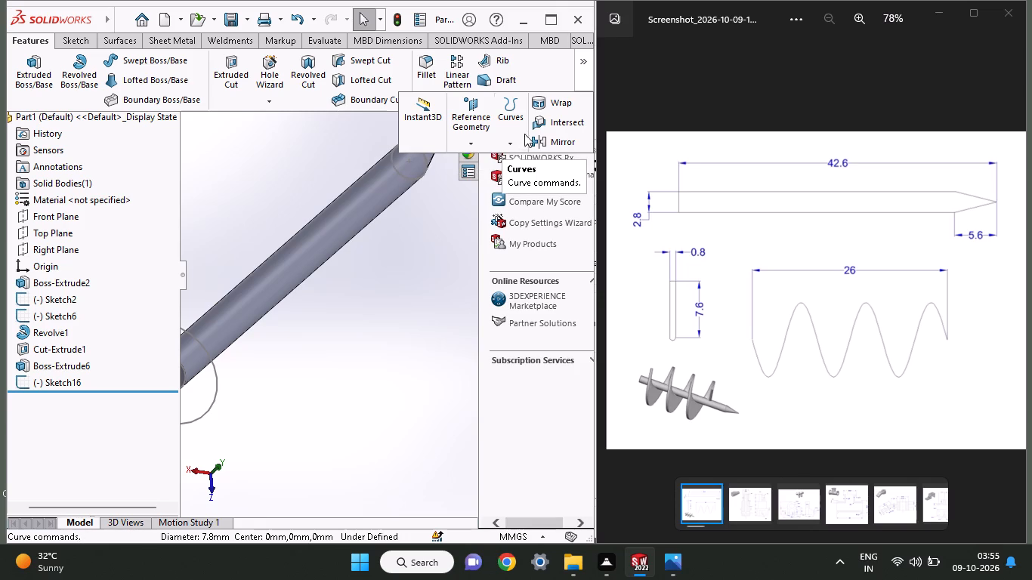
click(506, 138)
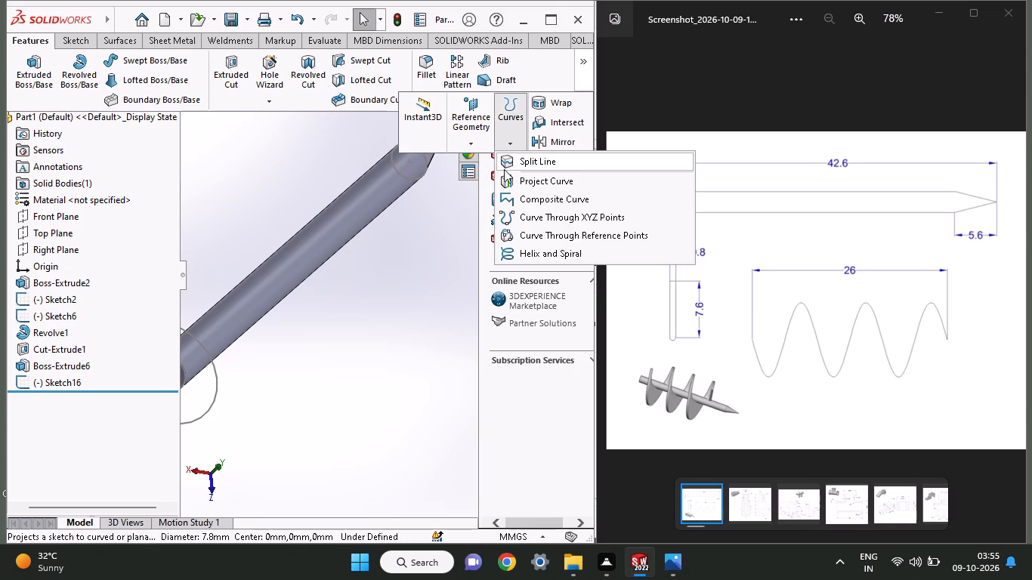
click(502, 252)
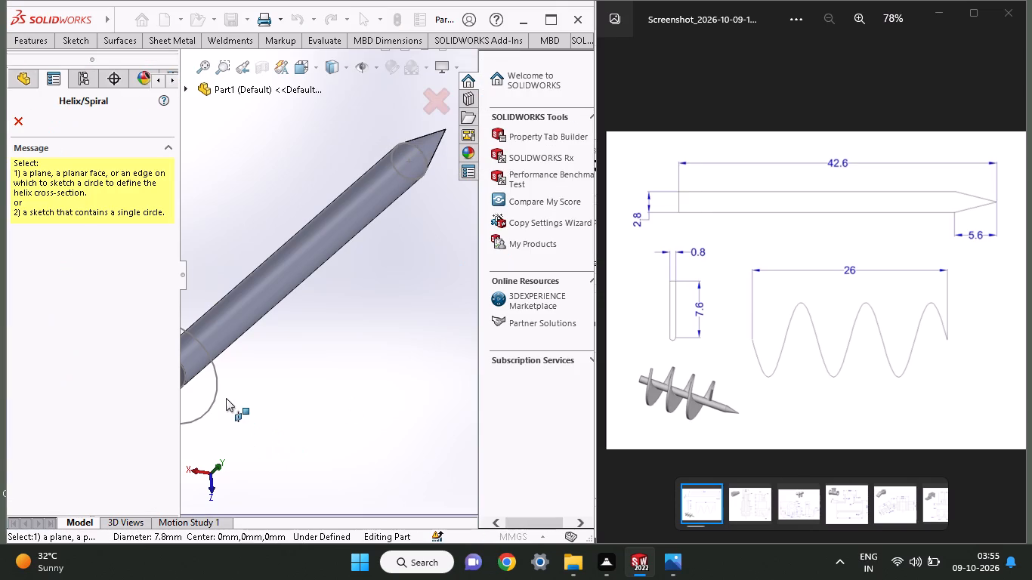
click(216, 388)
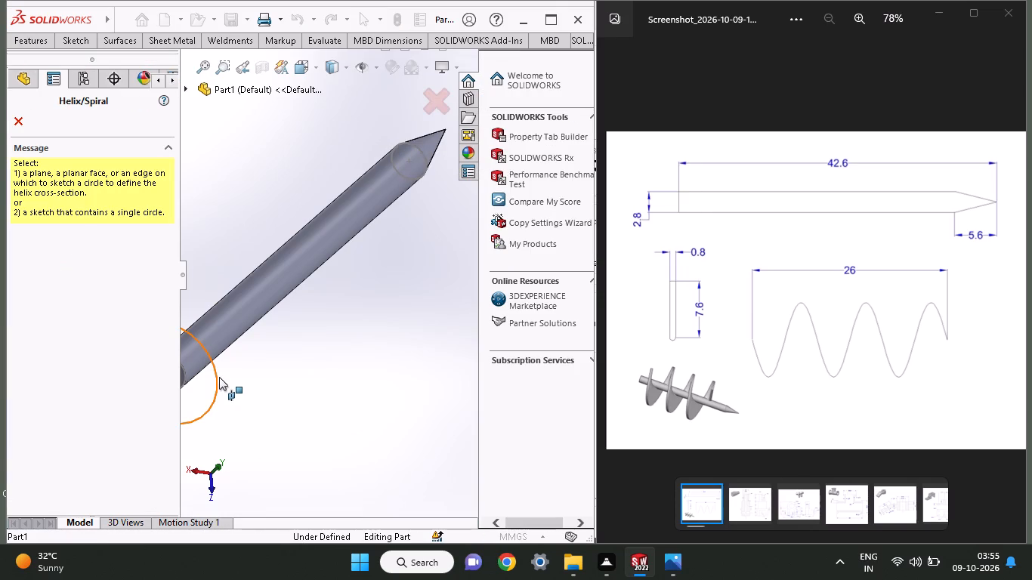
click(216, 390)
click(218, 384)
Start a helix base sketch on the shaft's blunt end face with a 3.9 mm radius circle centred at the origin.
middle_drag(239, 375, 223, 393)
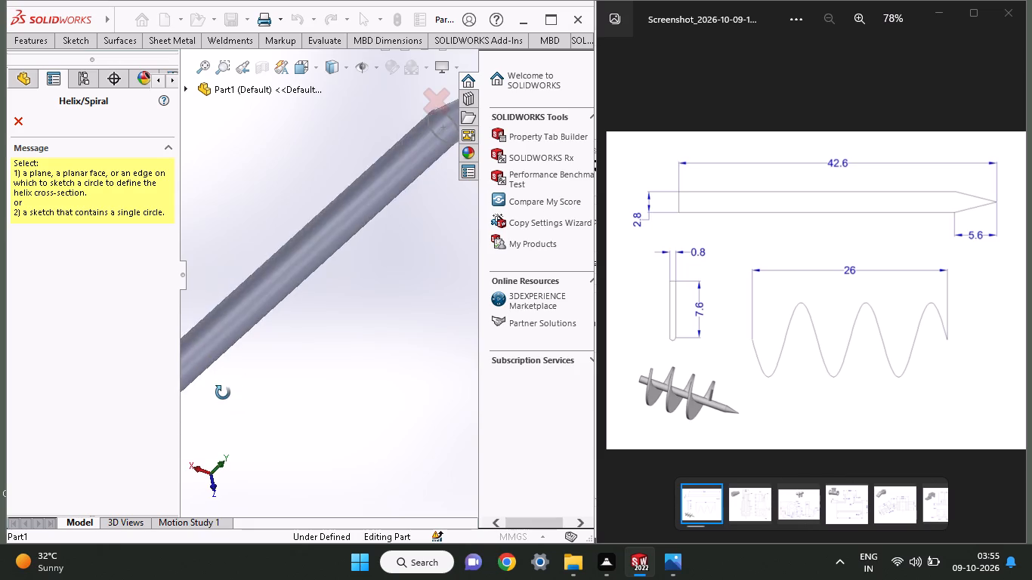
middle_drag(223, 393, 280, 364)
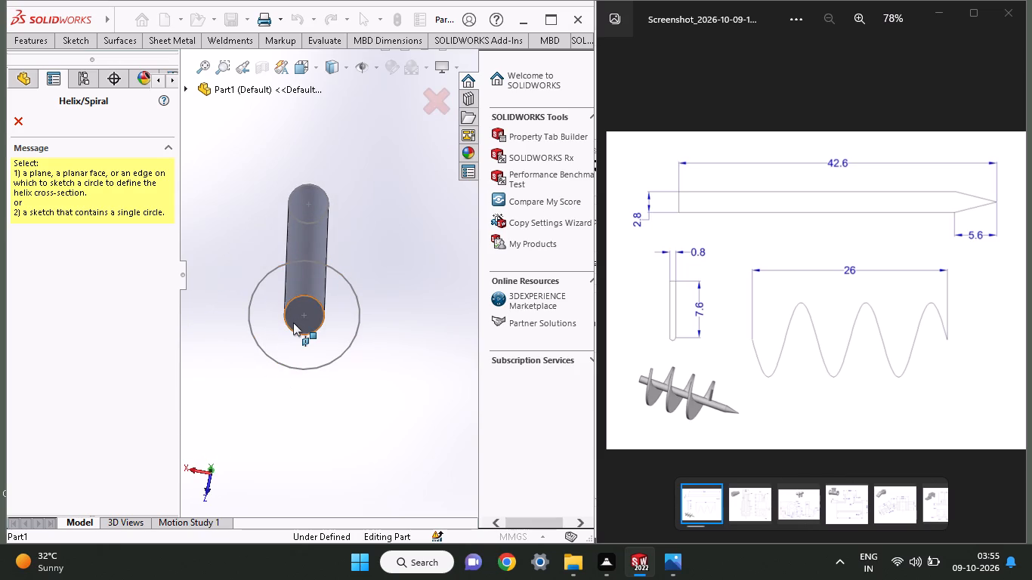
click(293, 322)
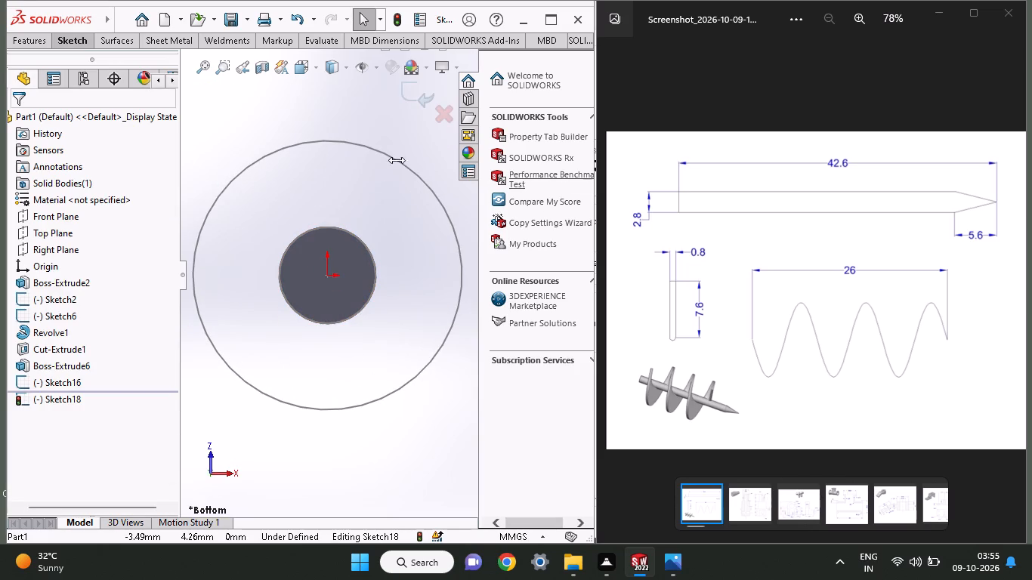
click(72, 39)
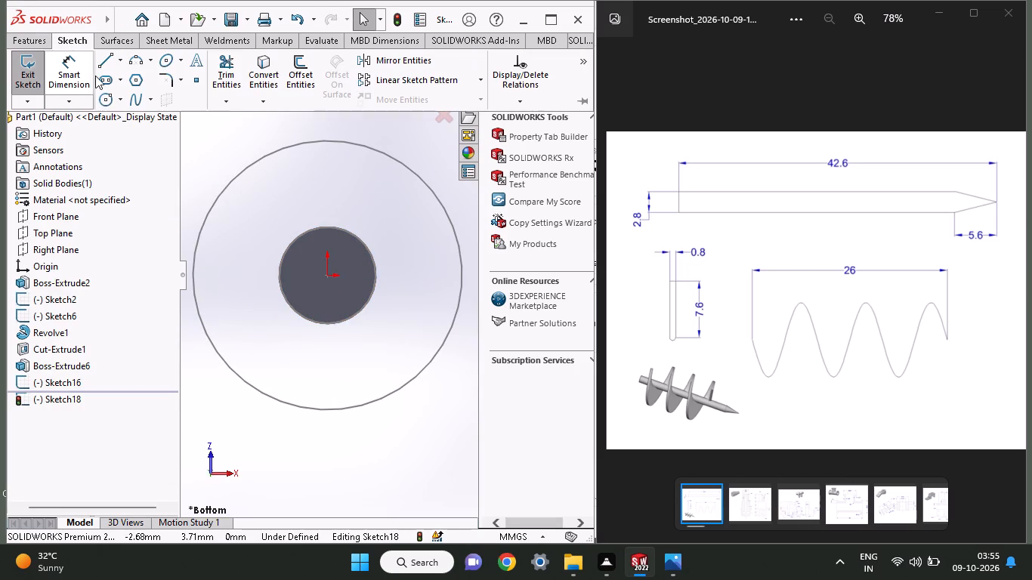
click(101, 98)
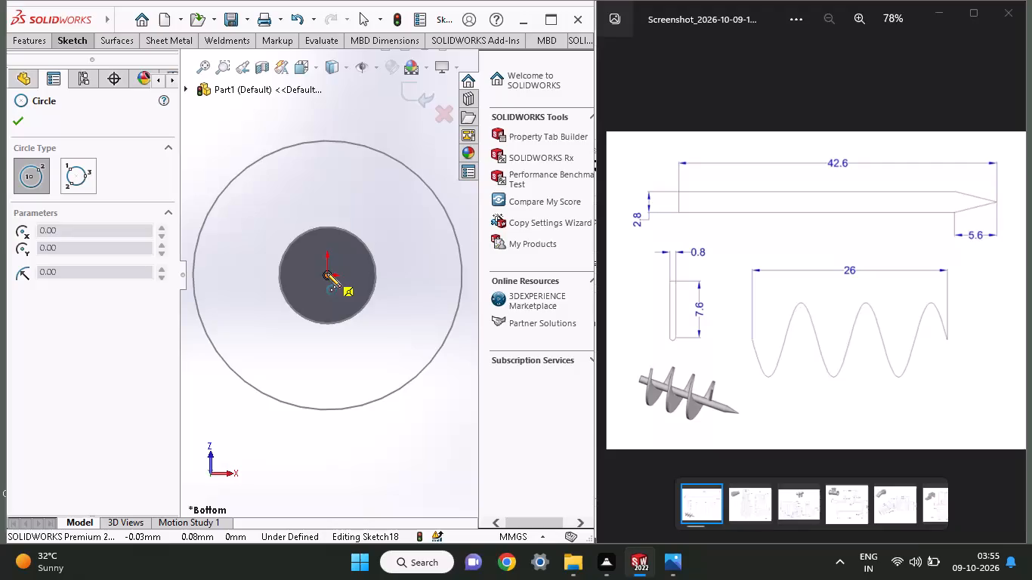
click(326, 273)
click(422, 367)
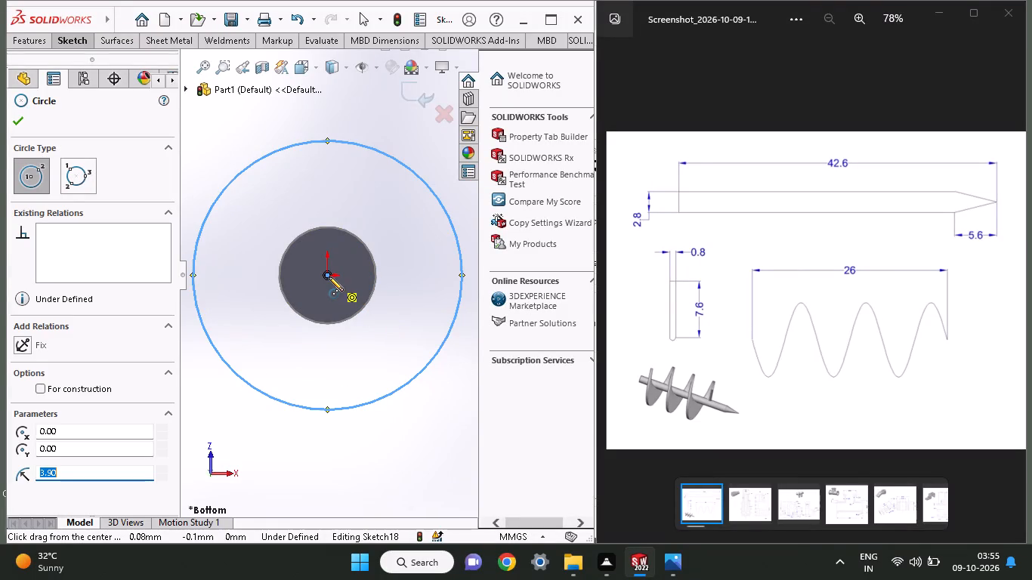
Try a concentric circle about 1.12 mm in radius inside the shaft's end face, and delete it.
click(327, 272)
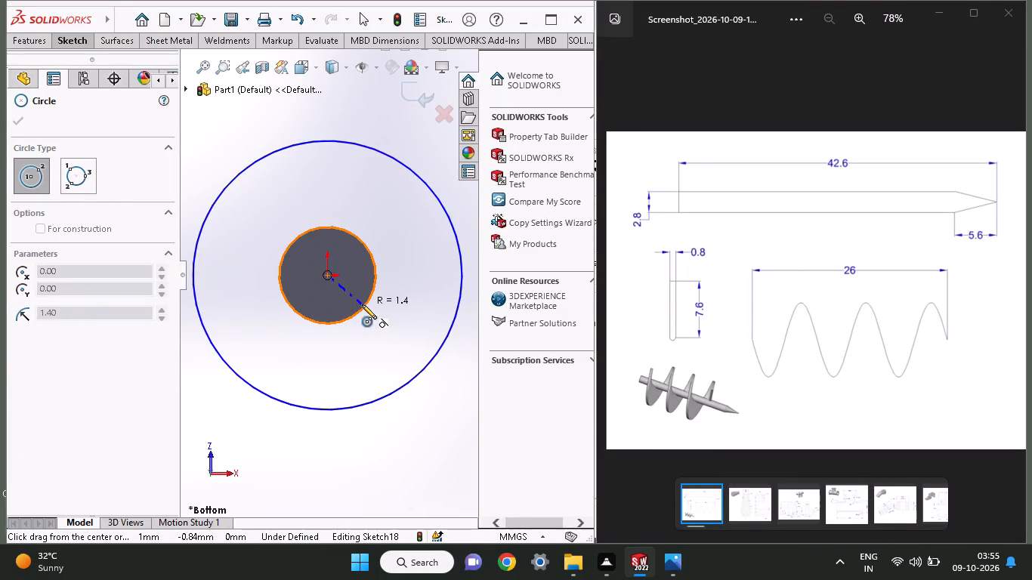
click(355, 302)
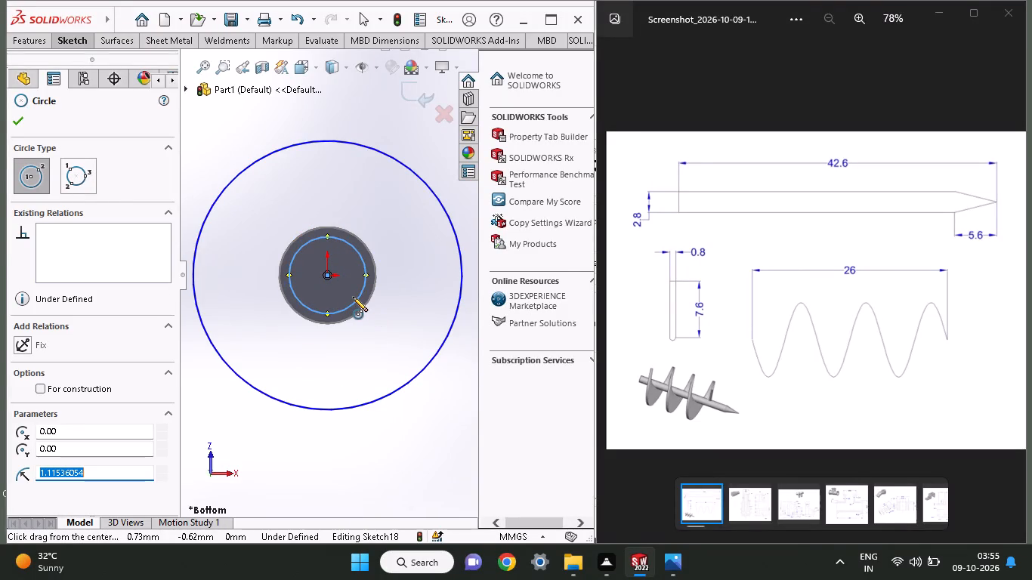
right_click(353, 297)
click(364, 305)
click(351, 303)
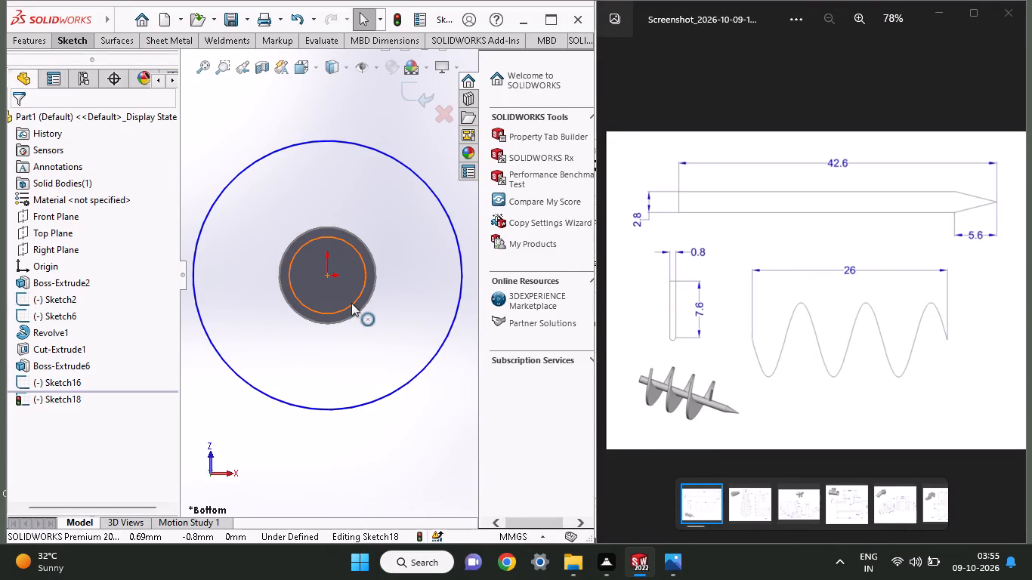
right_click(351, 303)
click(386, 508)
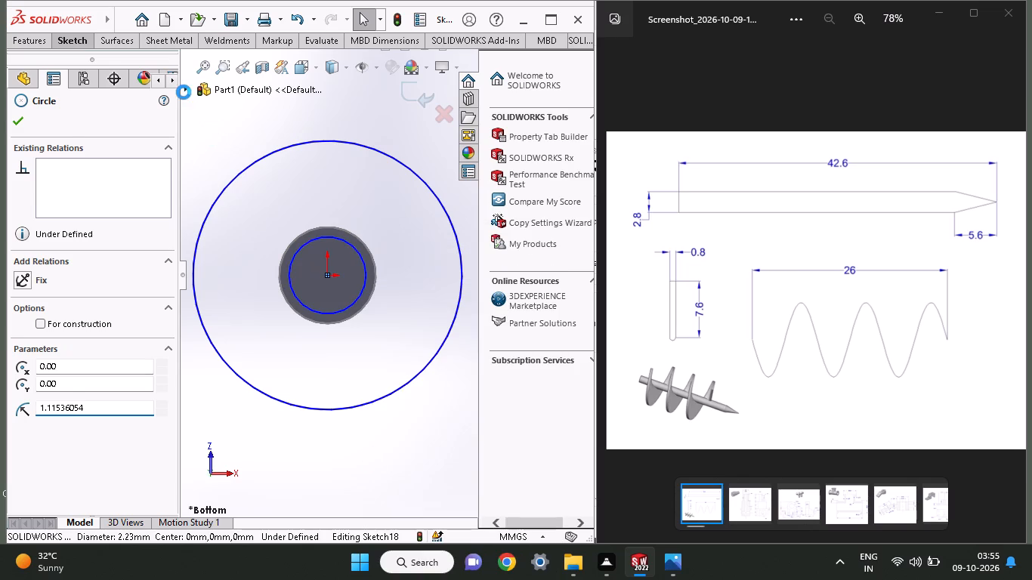
Sketch an inner circle centred at the origin, about 1.39 mm in radius near the shaft's outline, and close the sketch.
click(73, 42)
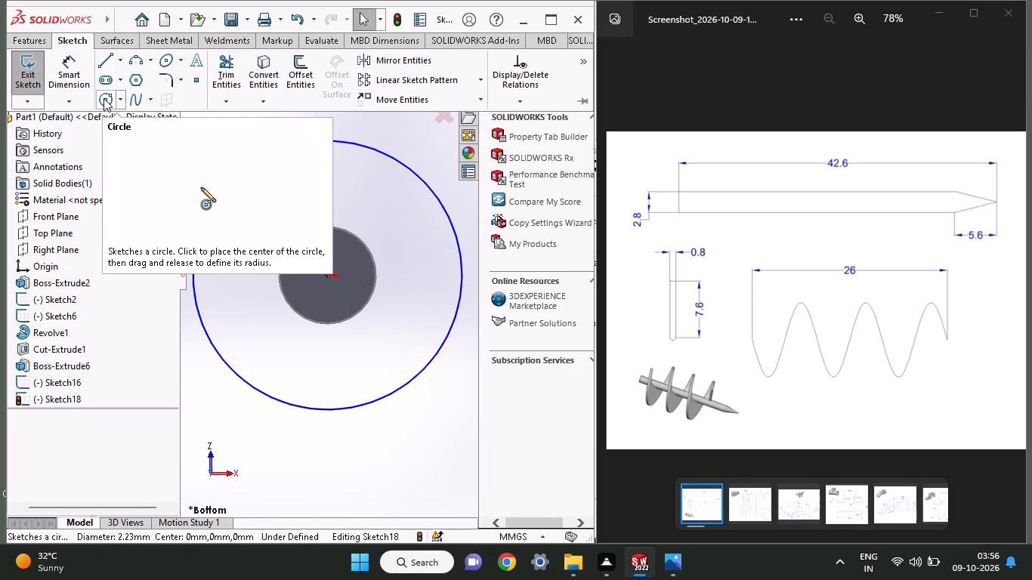
click(104, 98)
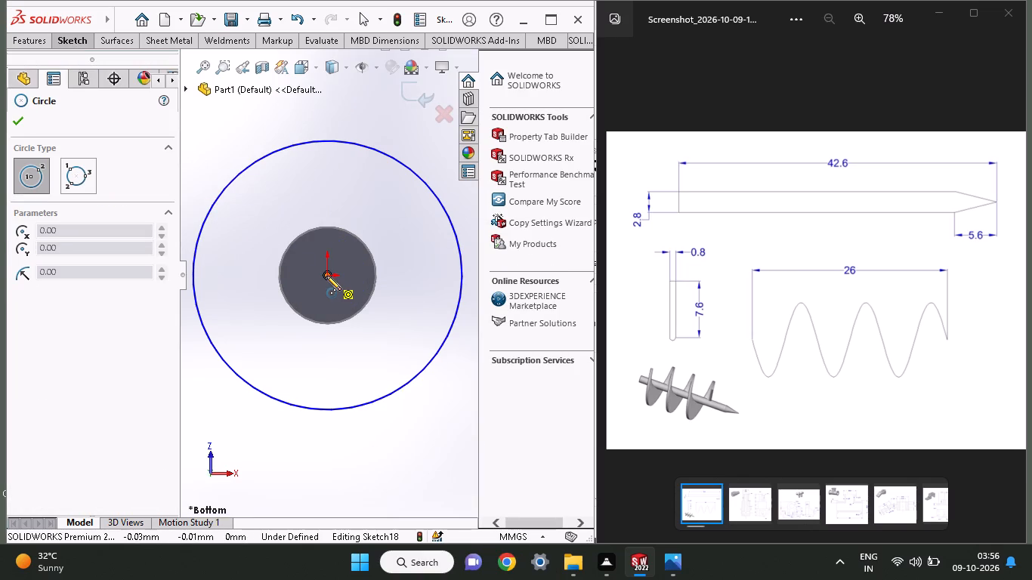
click(326, 276)
click(326, 323)
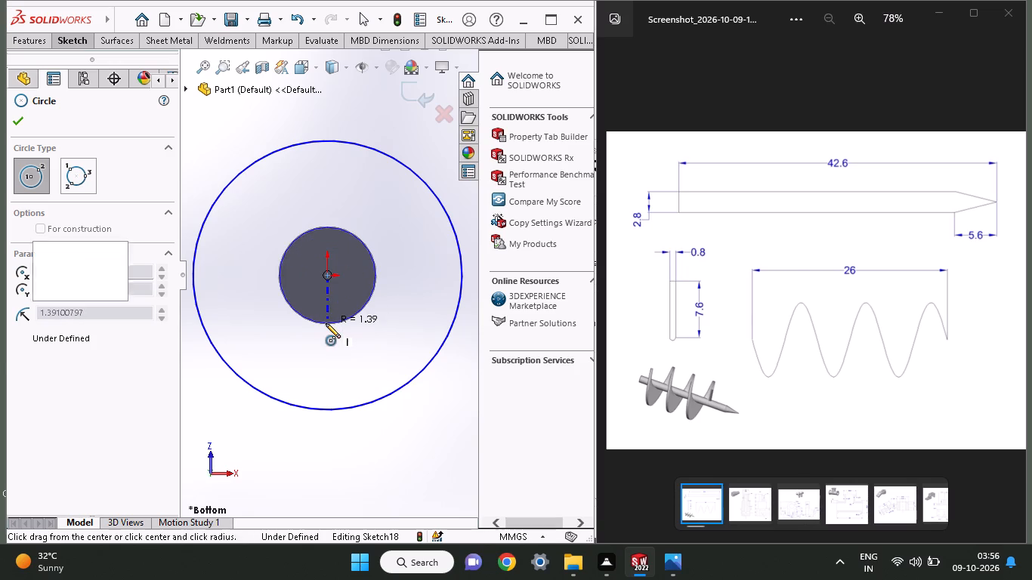
click(11, 122)
scroll(283, 125, up, 1)
middle_drag(283, 125, 250, 184)
scroll(250, 184, down, 1)
scroll(250, 184, up, 5)
scroll(255, 182, down, 1)
scroll(428, 96, up, 2)
click(421, 97)
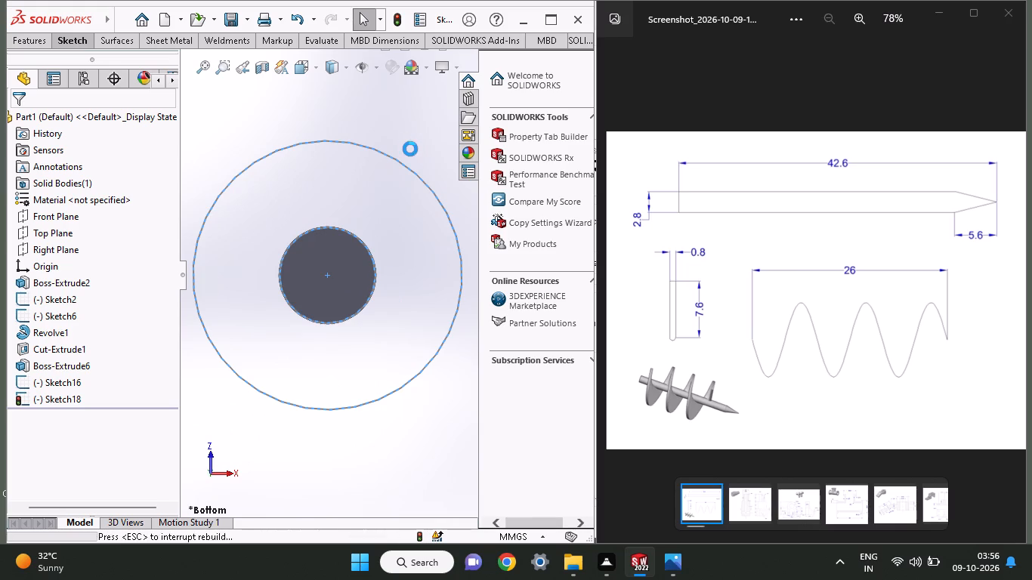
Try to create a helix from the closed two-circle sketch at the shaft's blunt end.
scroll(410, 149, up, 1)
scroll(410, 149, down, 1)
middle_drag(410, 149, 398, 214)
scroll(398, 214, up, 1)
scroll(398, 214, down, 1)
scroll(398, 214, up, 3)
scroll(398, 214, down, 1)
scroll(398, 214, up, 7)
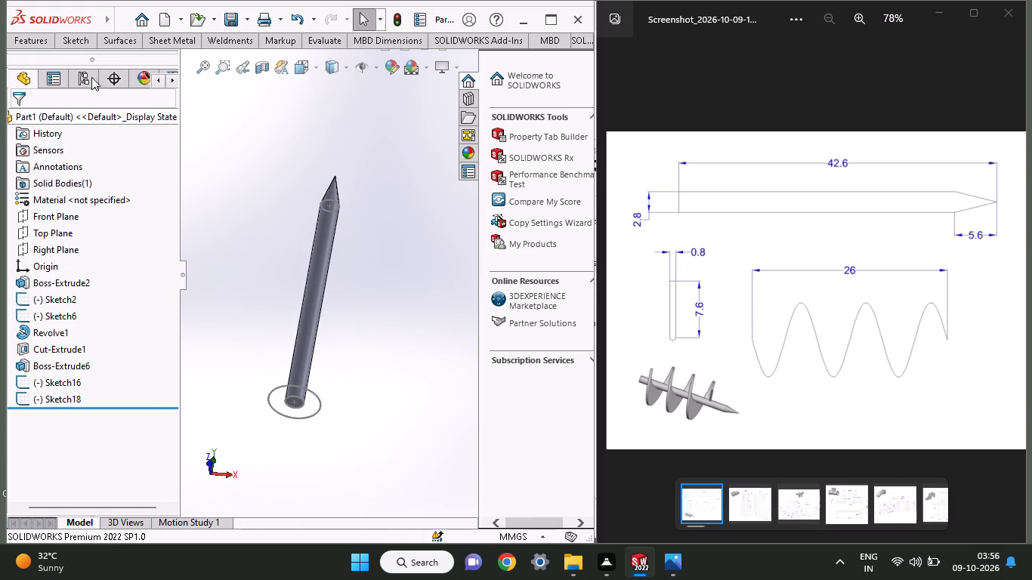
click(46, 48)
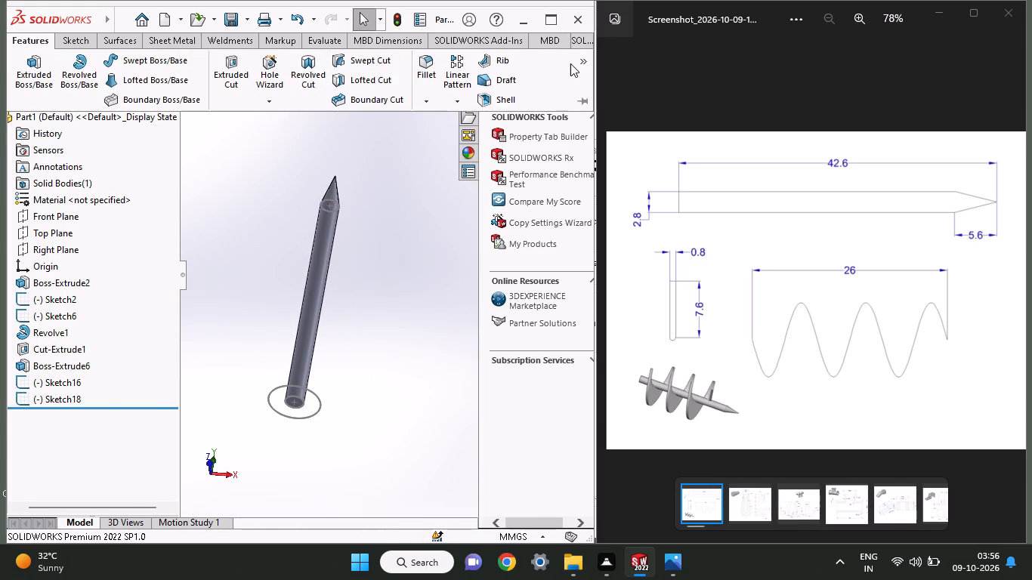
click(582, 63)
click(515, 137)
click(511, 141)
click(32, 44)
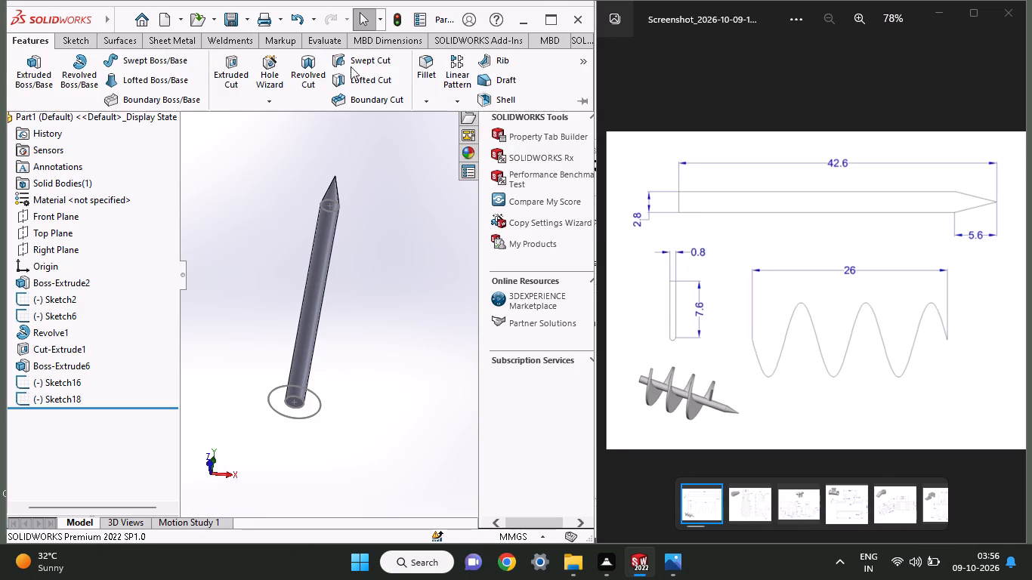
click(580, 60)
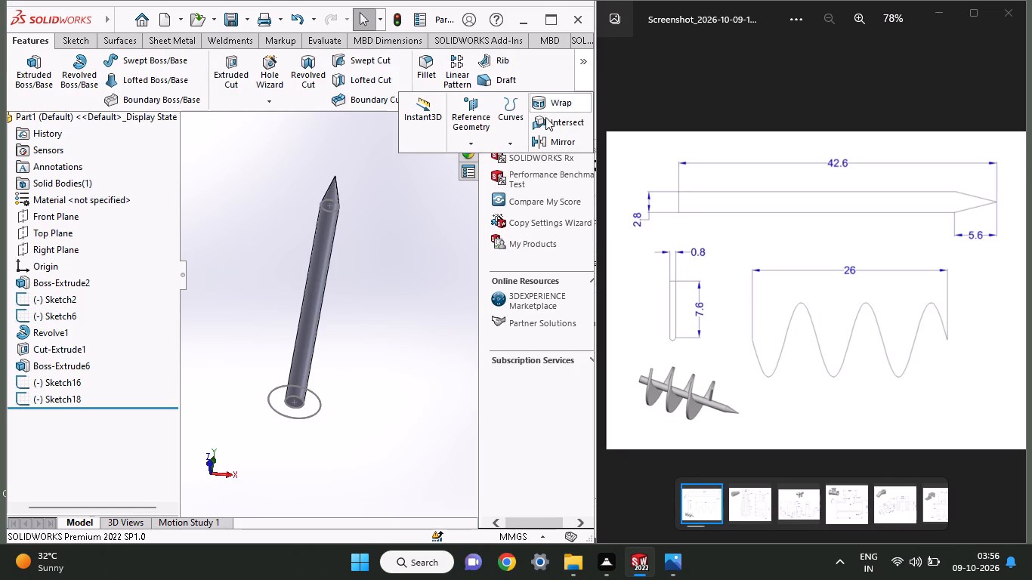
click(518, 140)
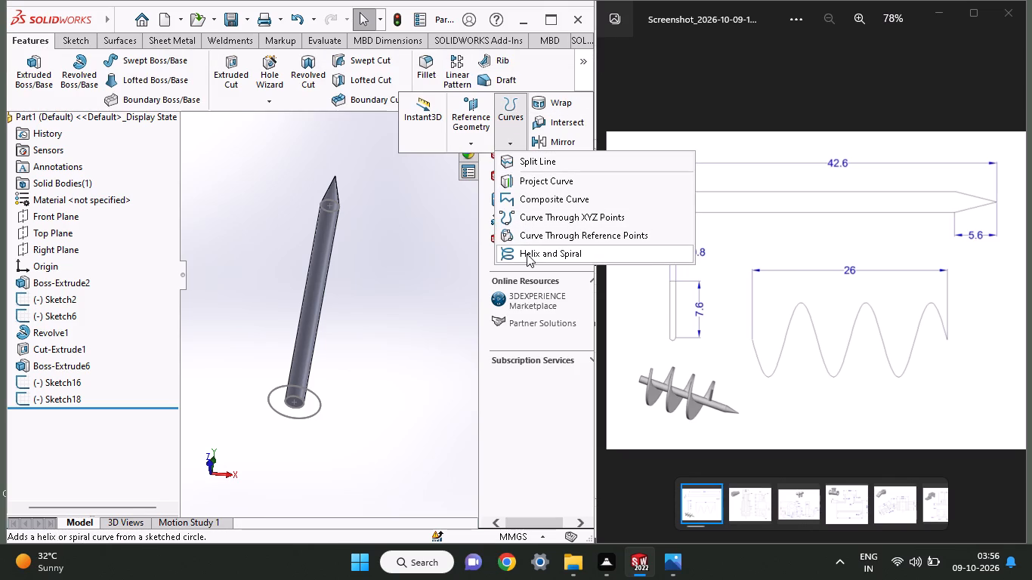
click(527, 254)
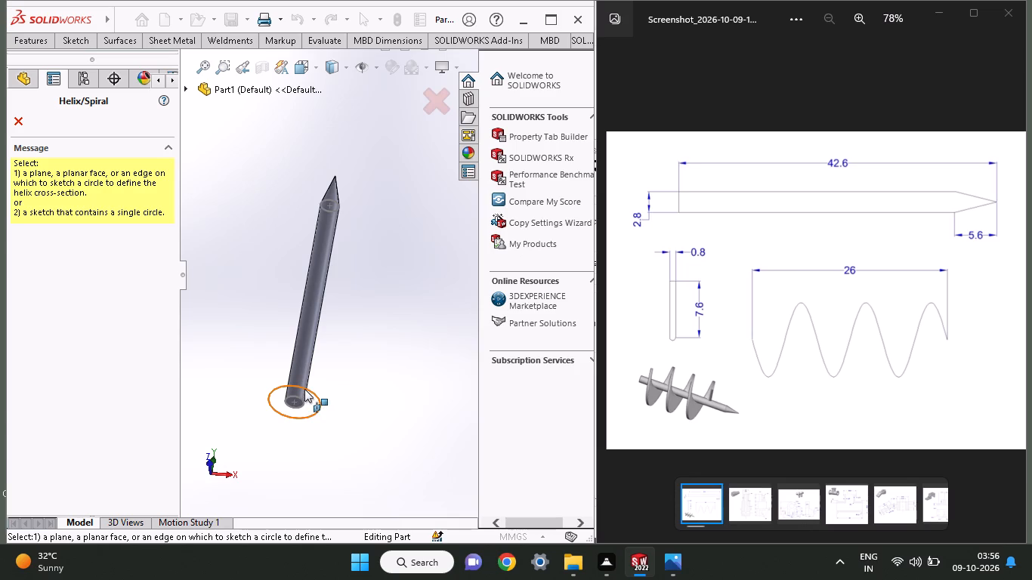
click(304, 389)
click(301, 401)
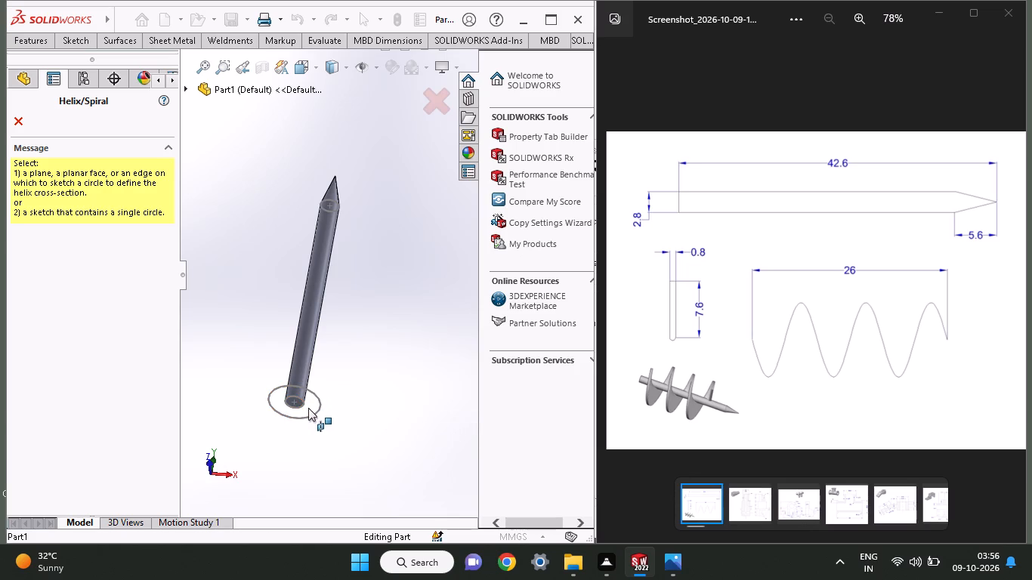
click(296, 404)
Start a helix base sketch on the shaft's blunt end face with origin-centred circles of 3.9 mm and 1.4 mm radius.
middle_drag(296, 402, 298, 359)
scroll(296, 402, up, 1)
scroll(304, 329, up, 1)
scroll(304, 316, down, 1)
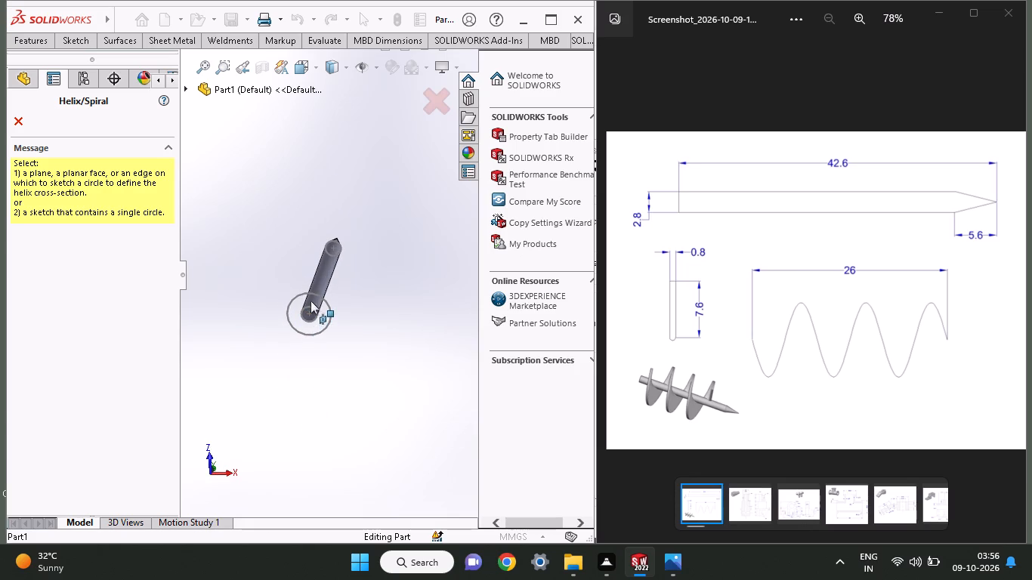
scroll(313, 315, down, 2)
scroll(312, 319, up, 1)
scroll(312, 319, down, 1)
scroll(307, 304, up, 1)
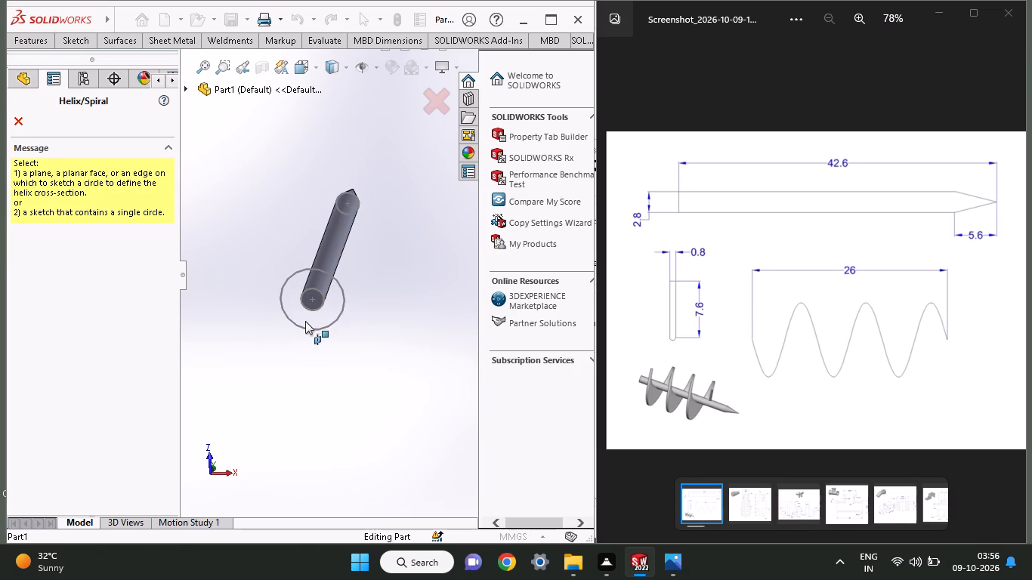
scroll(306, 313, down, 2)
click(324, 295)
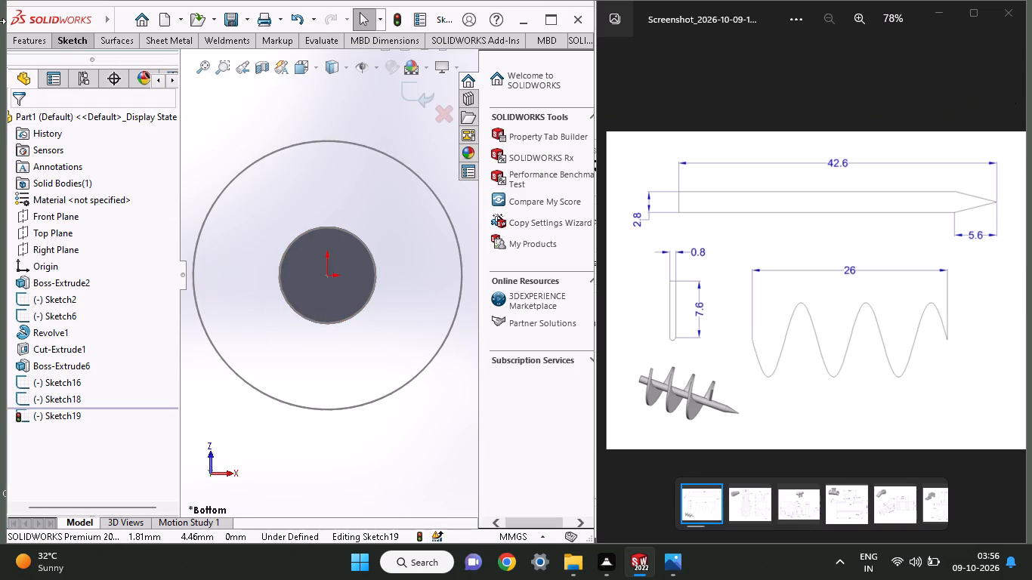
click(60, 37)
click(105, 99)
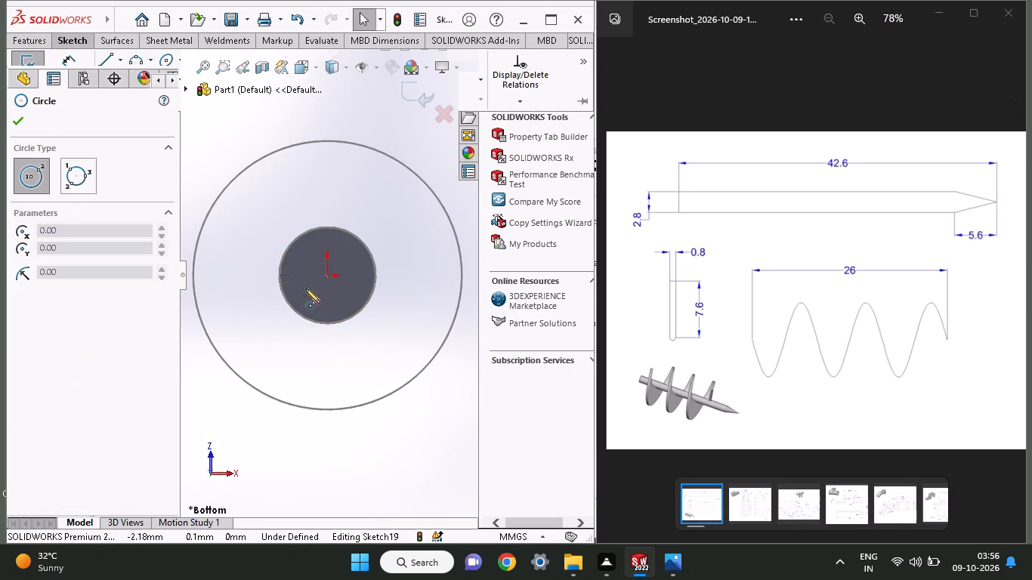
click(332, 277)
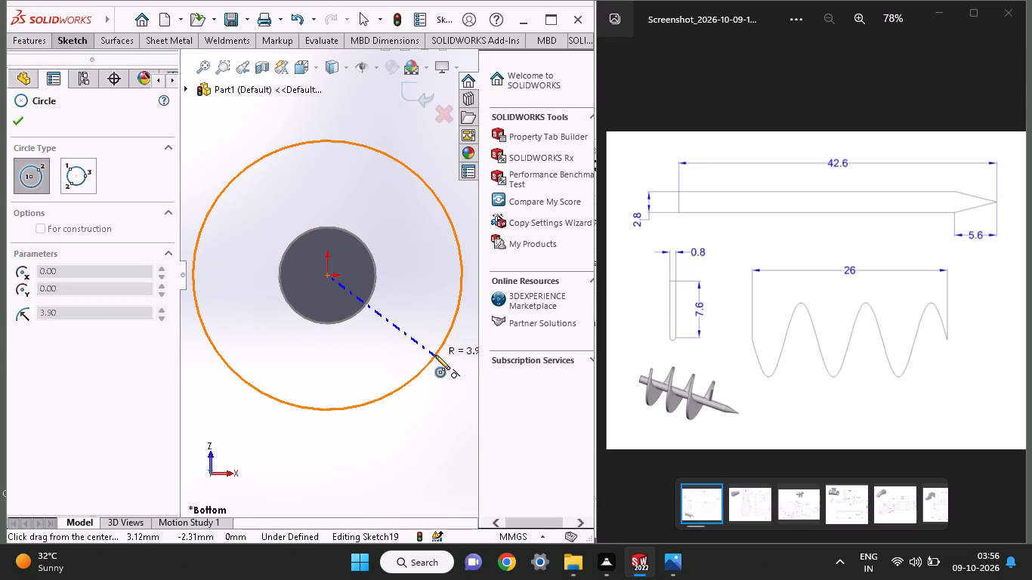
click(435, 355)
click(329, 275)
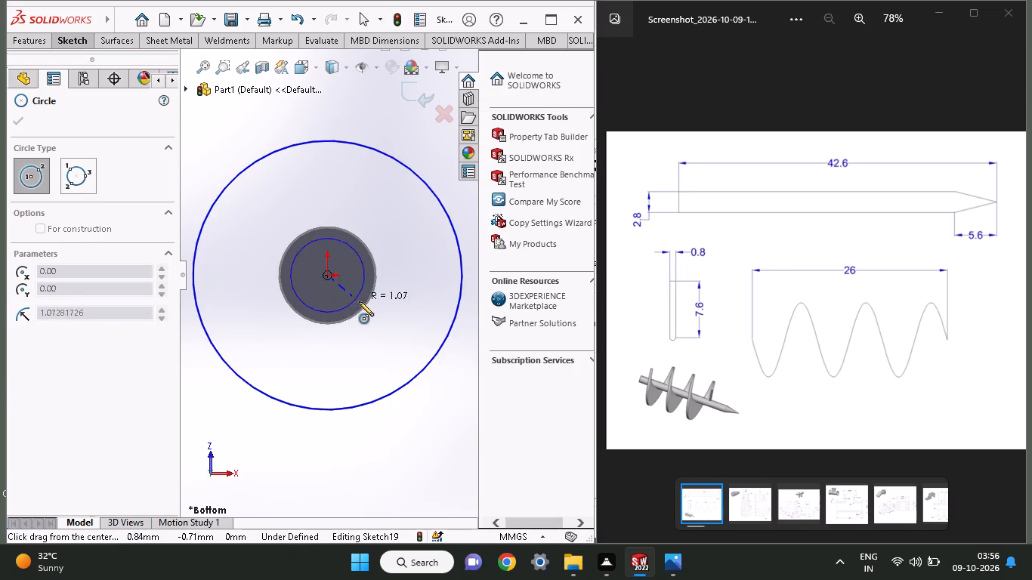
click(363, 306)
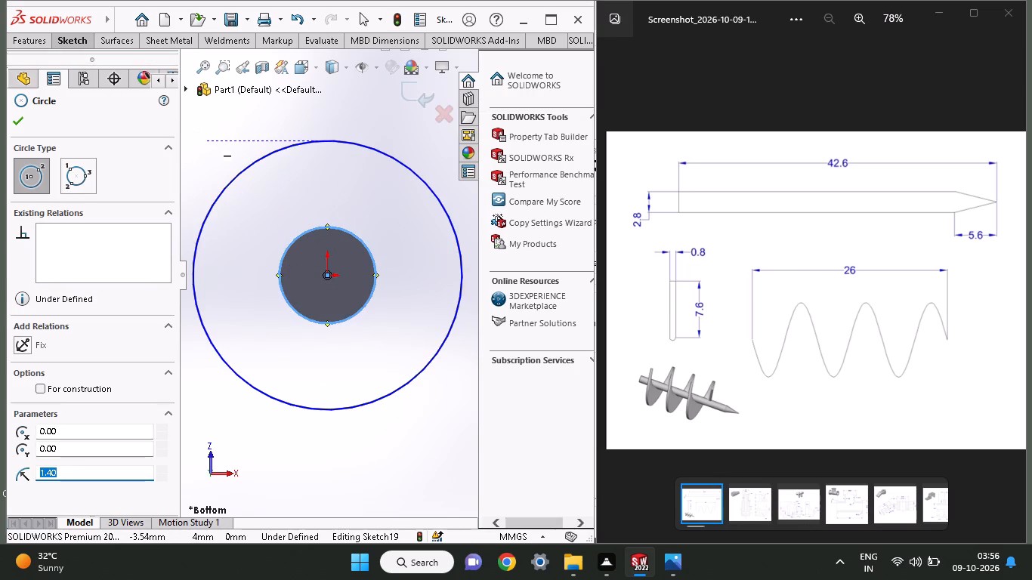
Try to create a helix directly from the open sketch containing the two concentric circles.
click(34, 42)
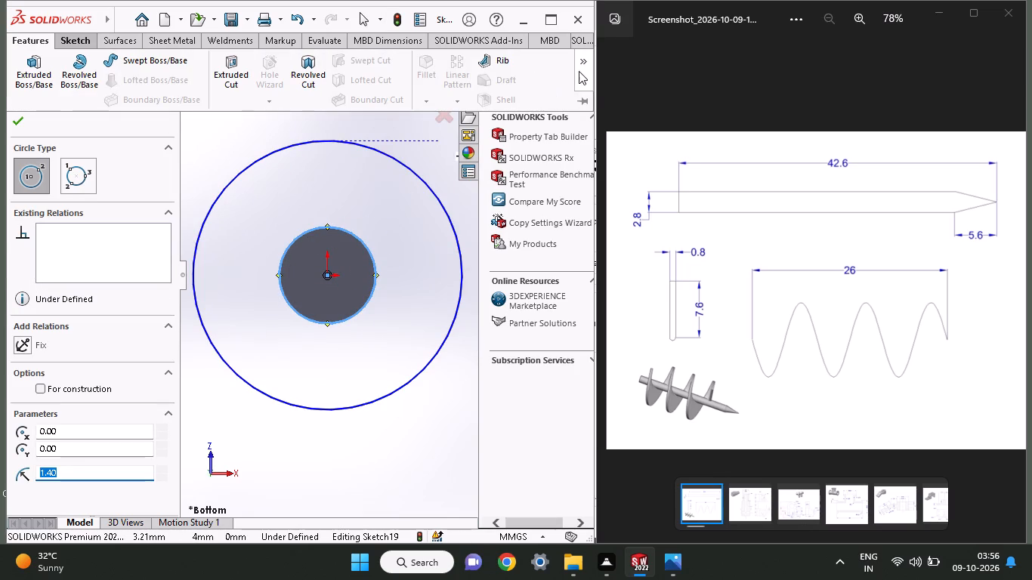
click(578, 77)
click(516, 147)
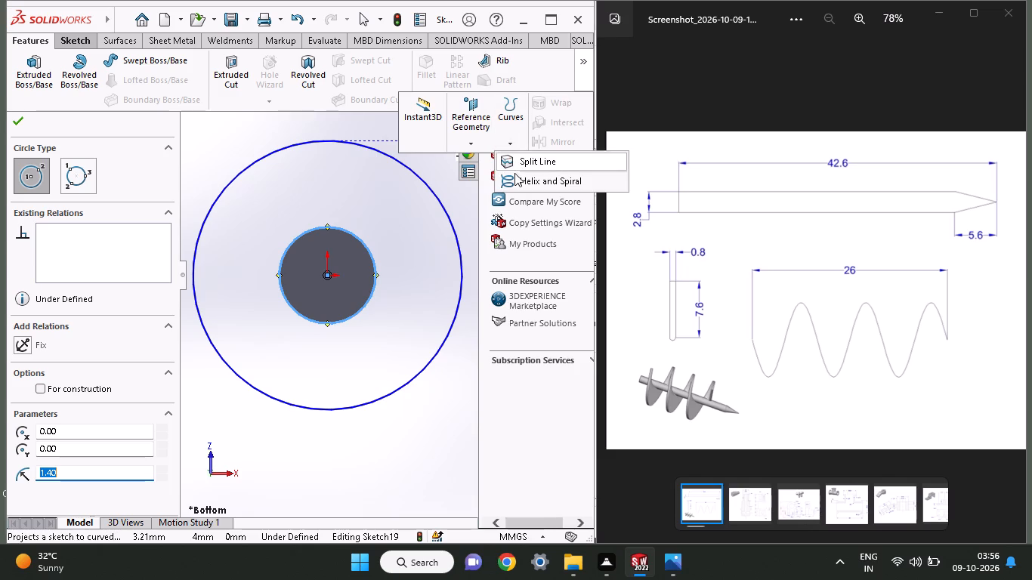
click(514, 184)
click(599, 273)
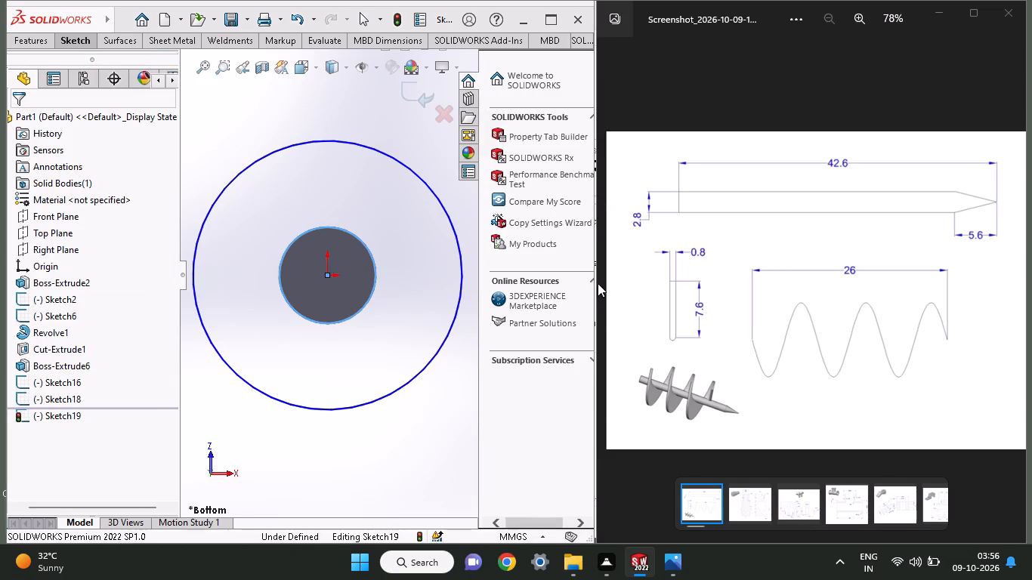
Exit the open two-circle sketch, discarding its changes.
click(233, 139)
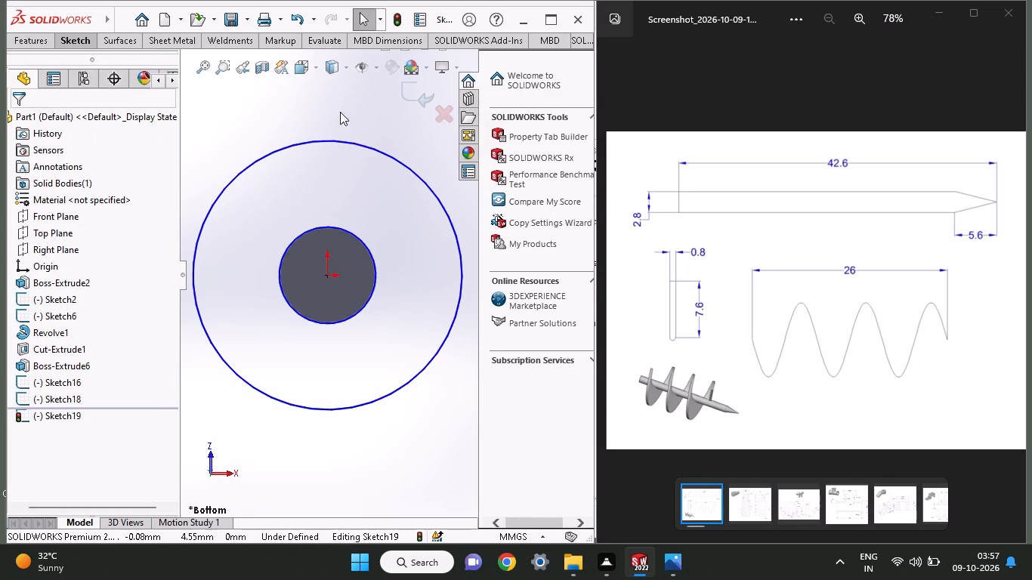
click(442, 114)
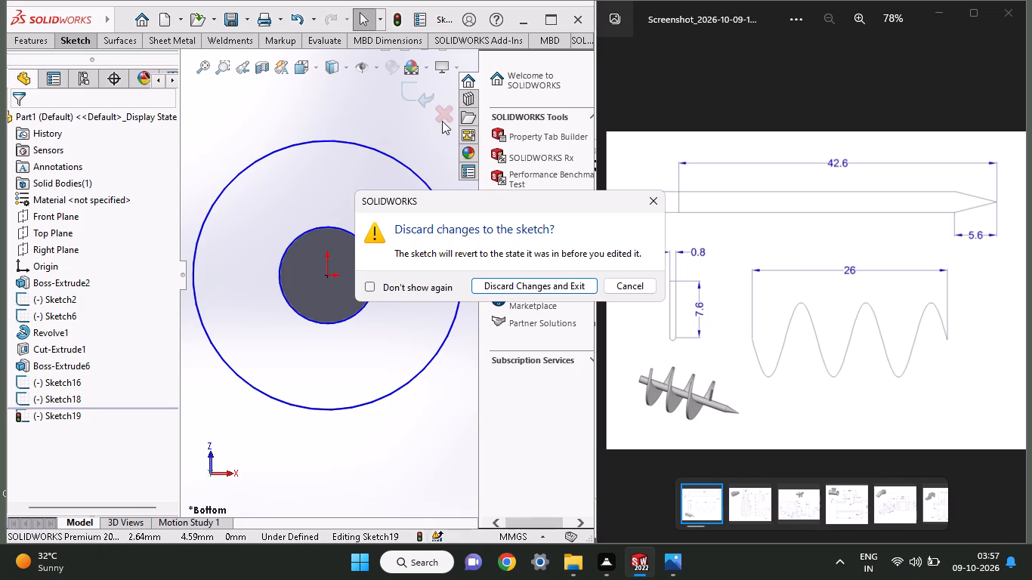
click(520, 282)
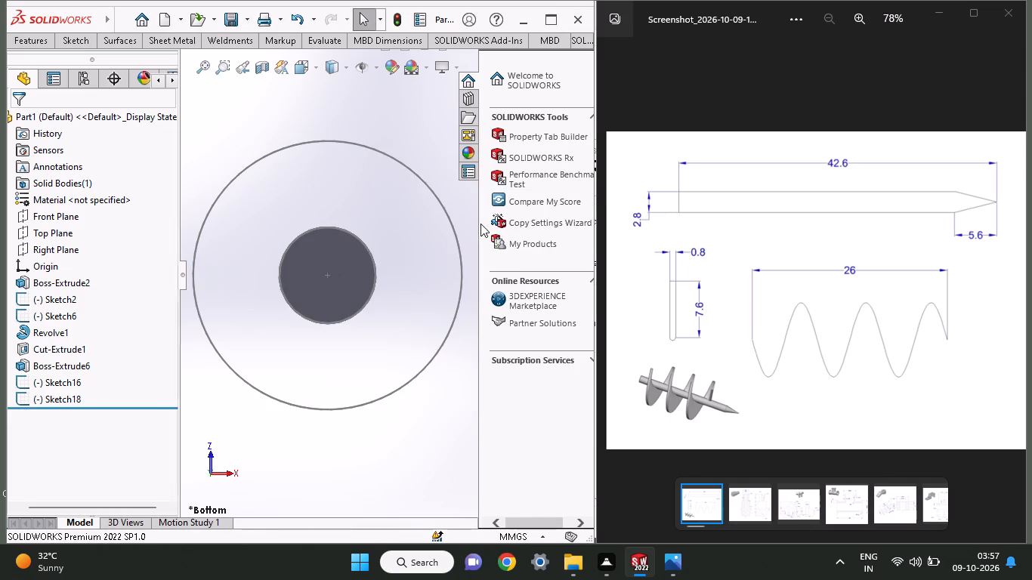
Delete Sketch16 and Sketch18, the two circle sketches left around the shaft's blunt end.
scroll(399, 164, up, 1)
middle_drag(399, 163, 372, 221)
scroll(399, 163, up, 1)
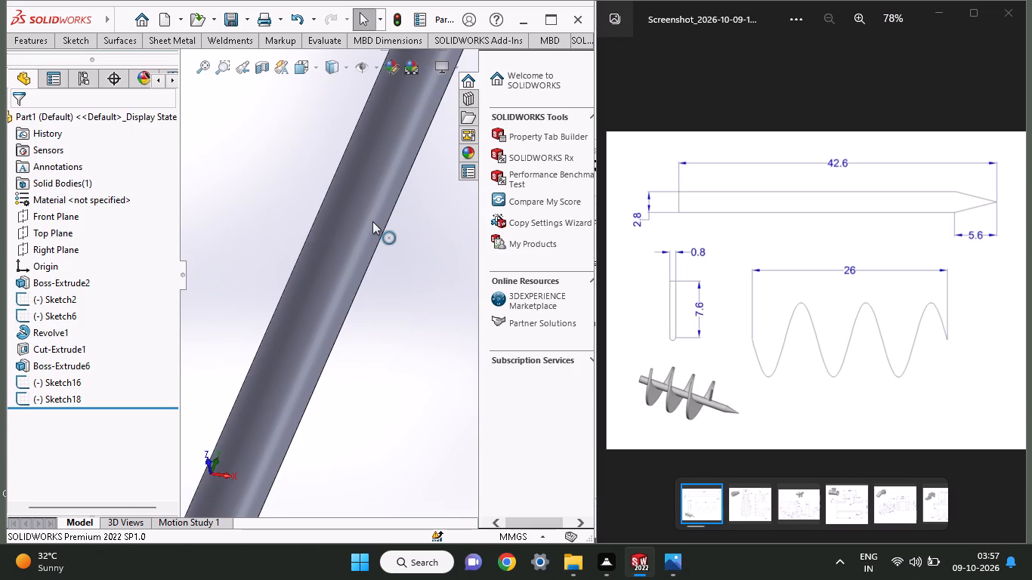
scroll(372, 221, up, 3)
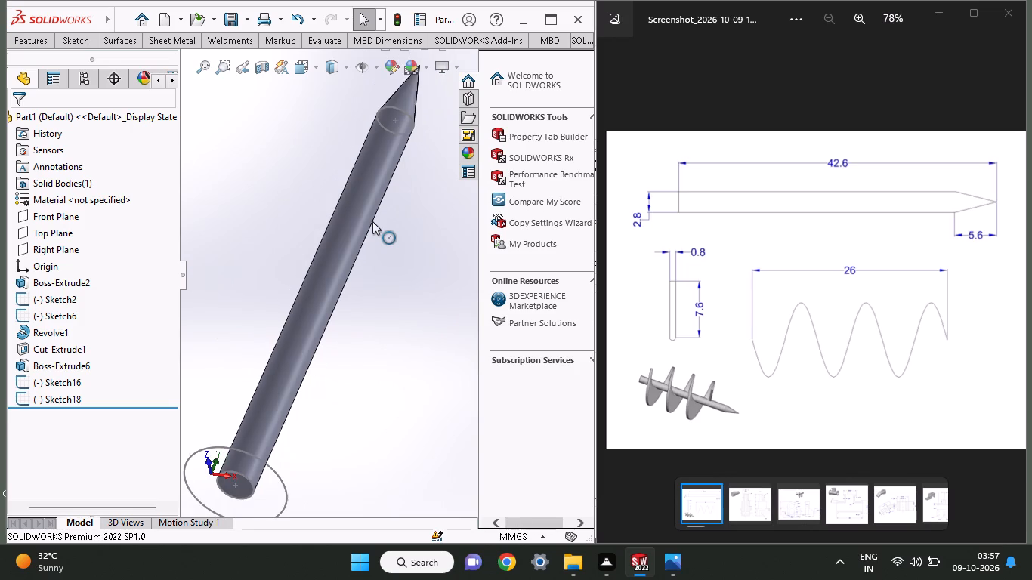
scroll(372, 221, up, 2)
click(294, 438)
right_click(294, 438)
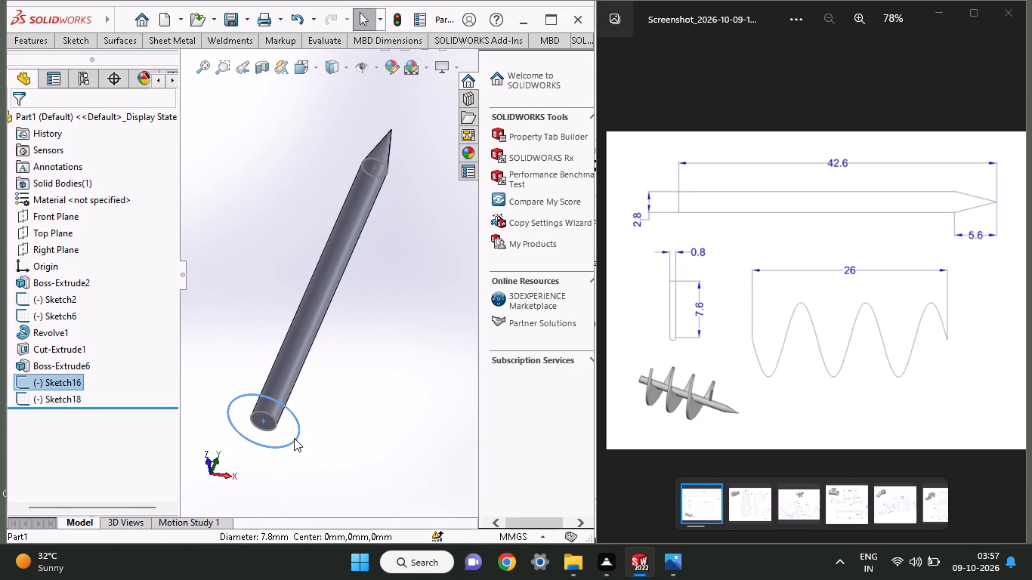
click(325, 505)
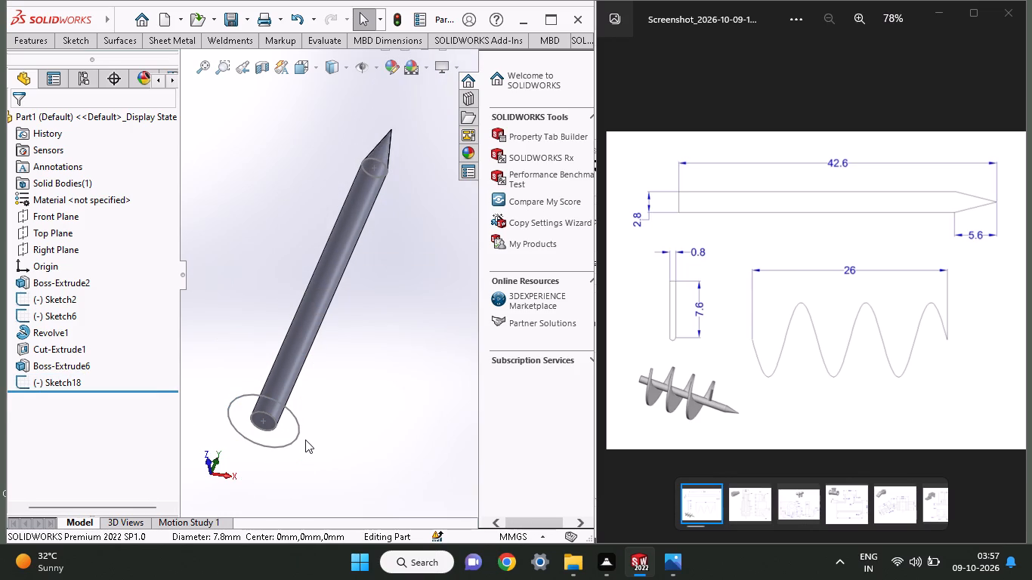
click(296, 428)
right_click(296, 428)
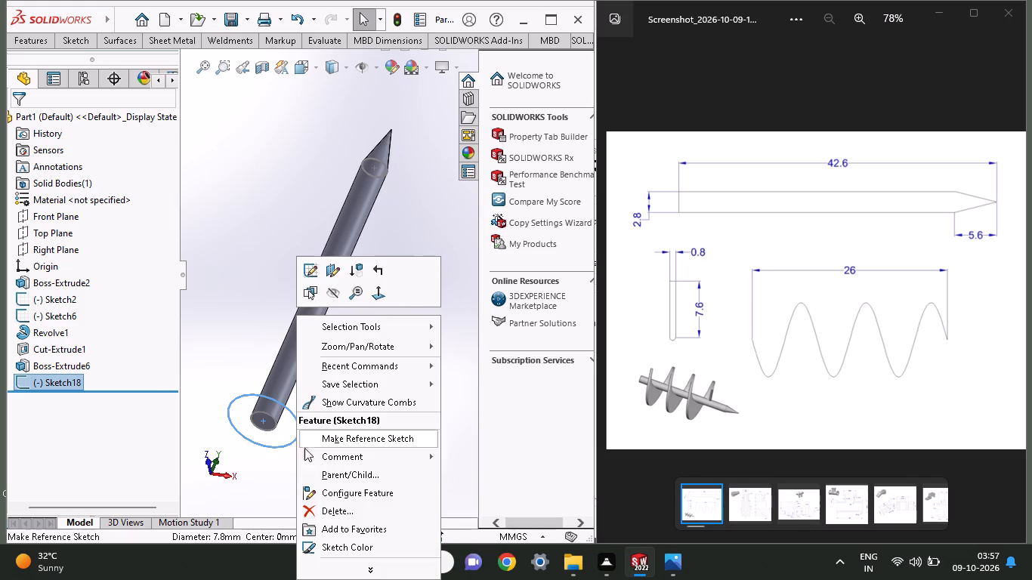
click(320, 507)
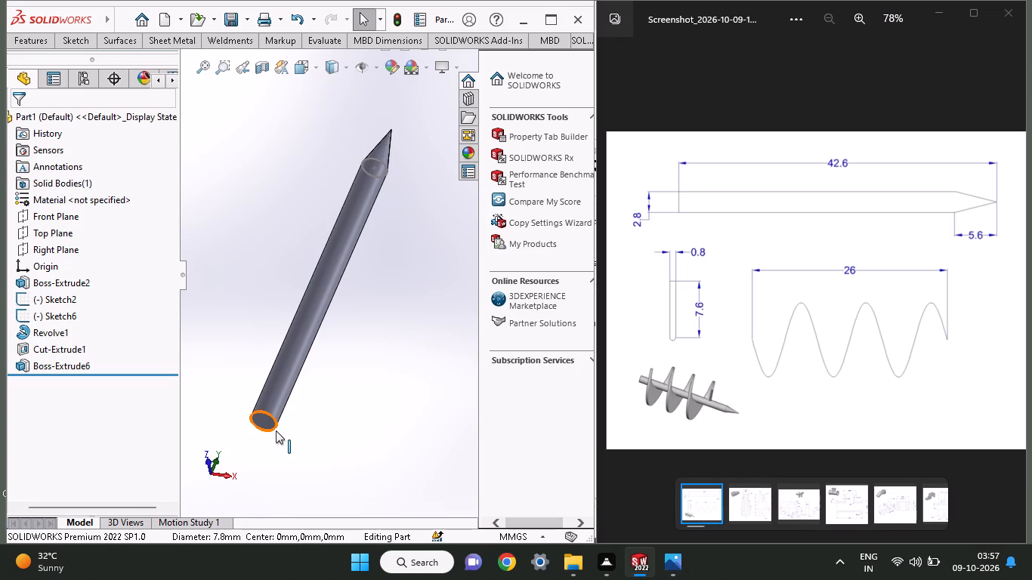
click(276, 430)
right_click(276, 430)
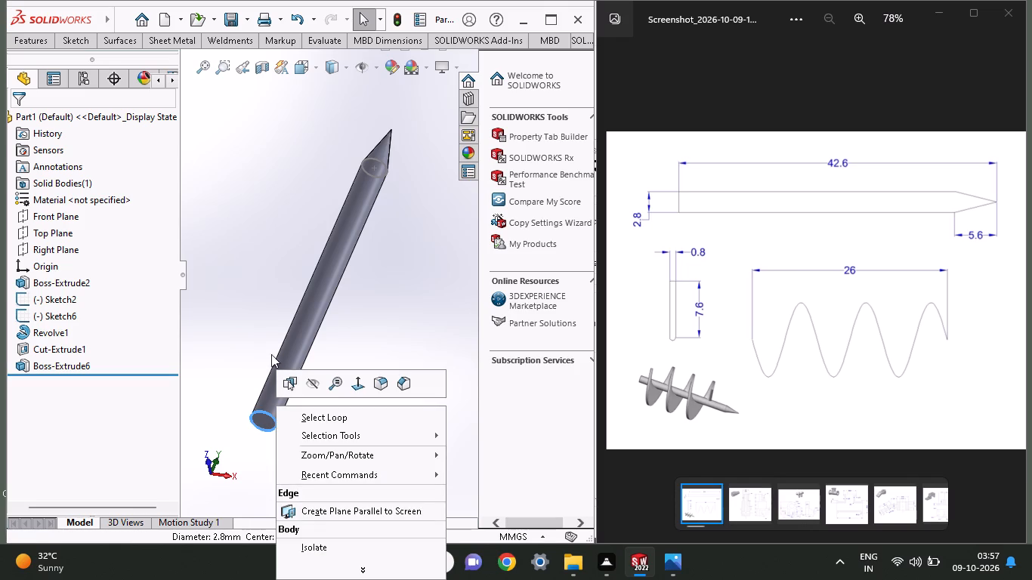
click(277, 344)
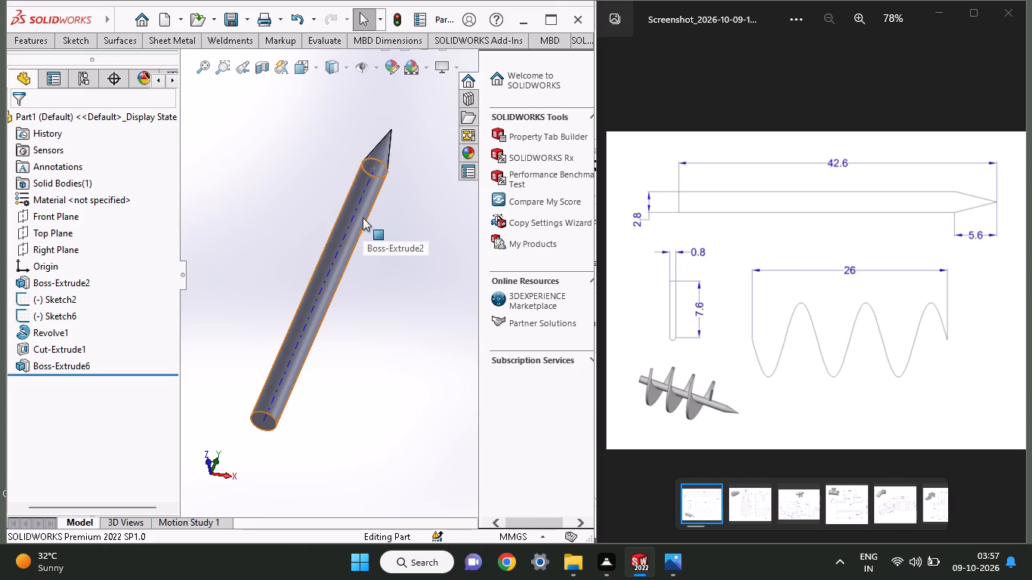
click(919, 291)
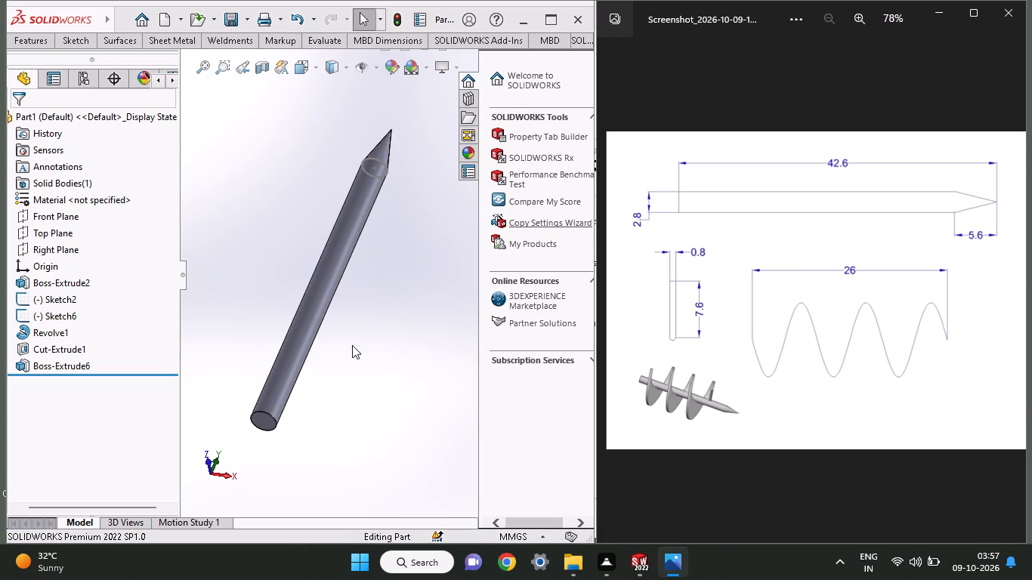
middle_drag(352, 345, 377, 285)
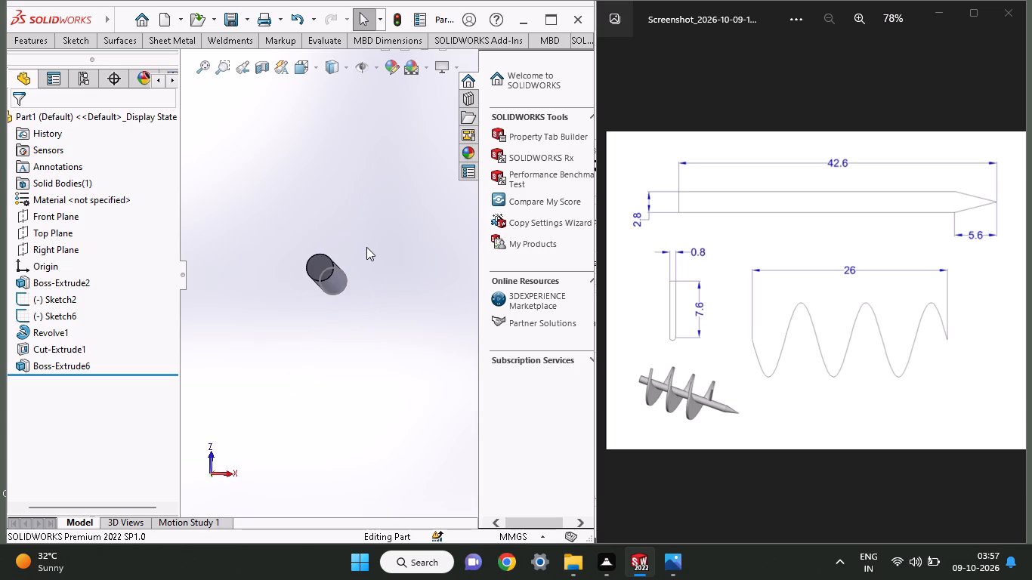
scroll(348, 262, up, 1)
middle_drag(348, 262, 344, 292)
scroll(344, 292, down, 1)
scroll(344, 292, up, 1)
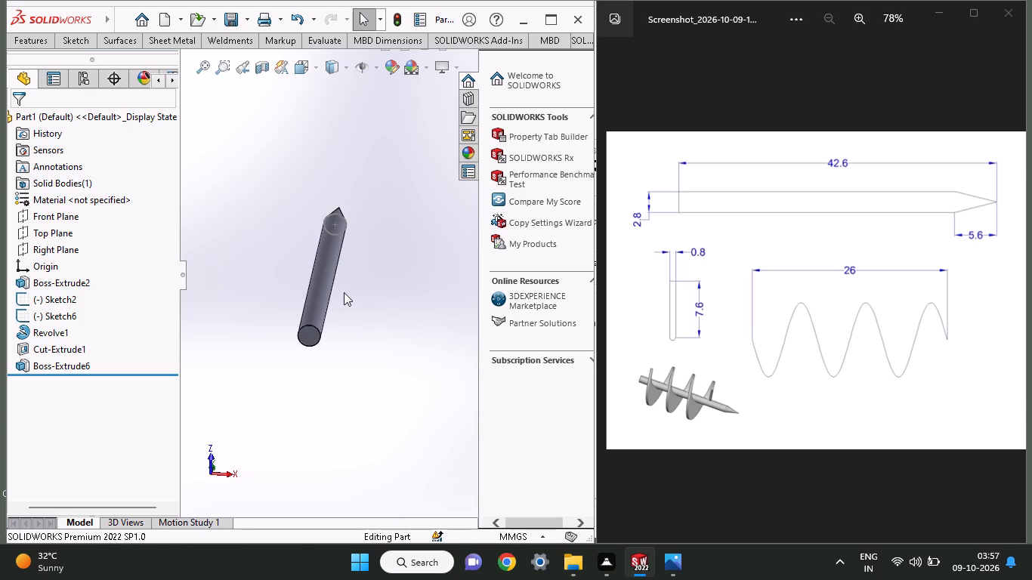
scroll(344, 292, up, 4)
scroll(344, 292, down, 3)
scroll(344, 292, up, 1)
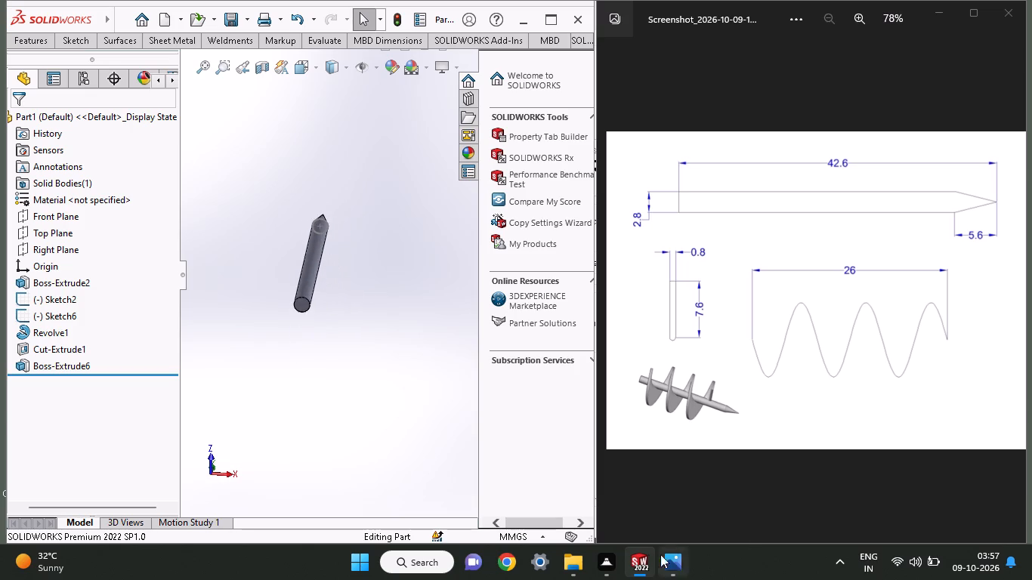
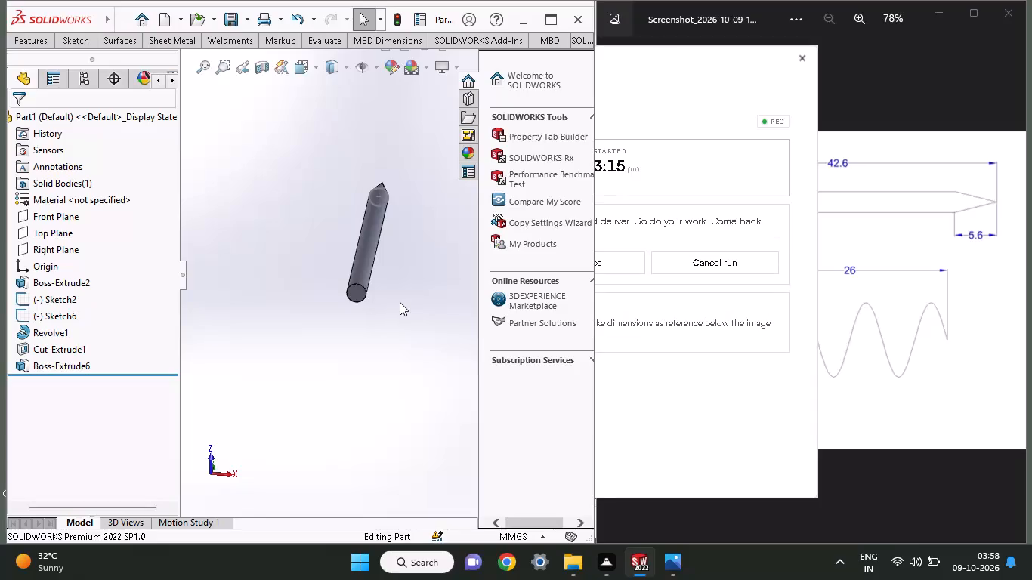
Start a helix on the shaft's blunt end face and sketch its origin-centred base circle with a radius of about 2.21 mm.
click(883, 325)
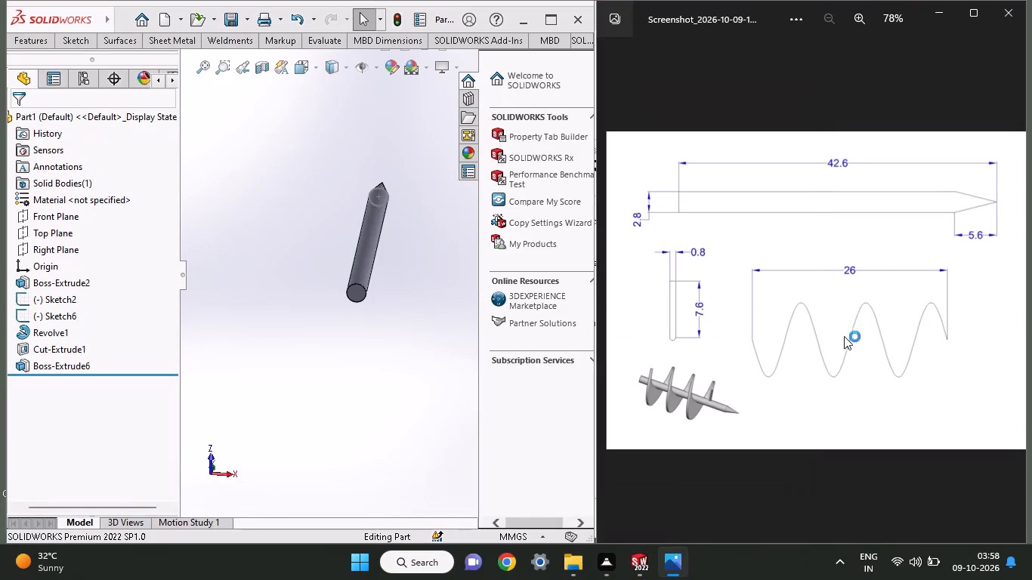
click(680, 313)
middle_drag(398, 320, 394, 348)
scroll(394, 348, up, 1)
middle_drag(394, 348, 397, 307)
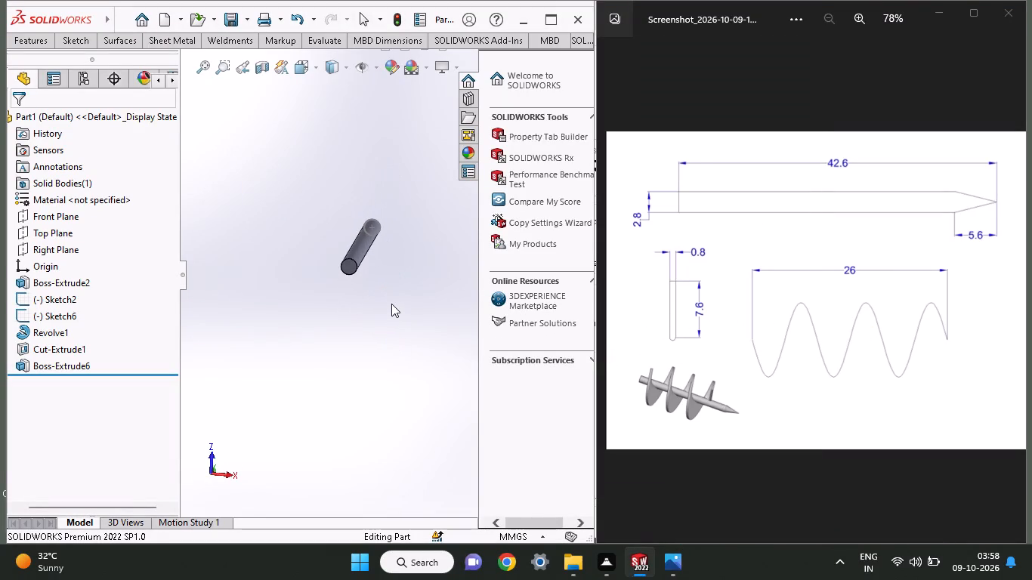
click(14, 48)
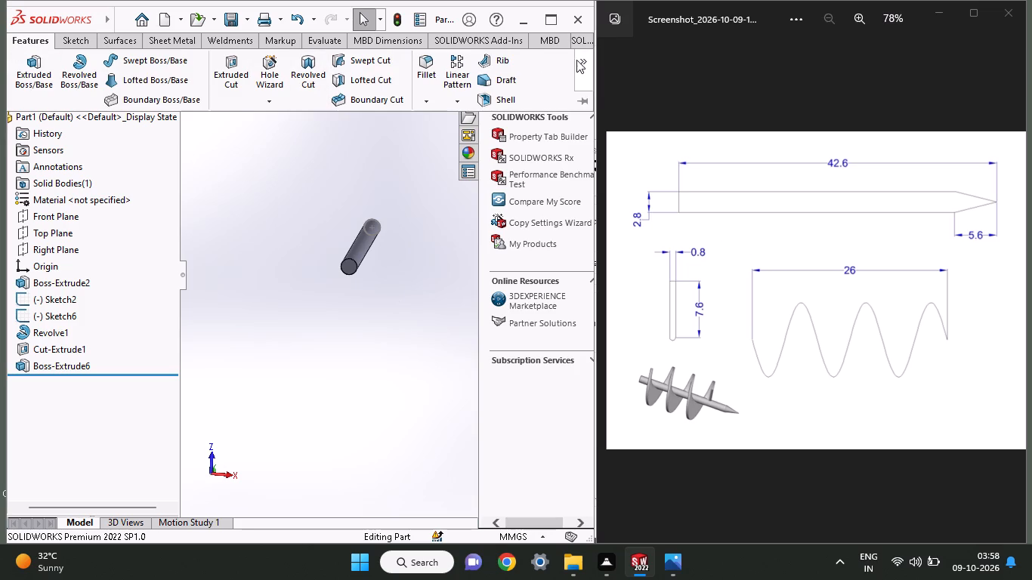
click(577, 63)
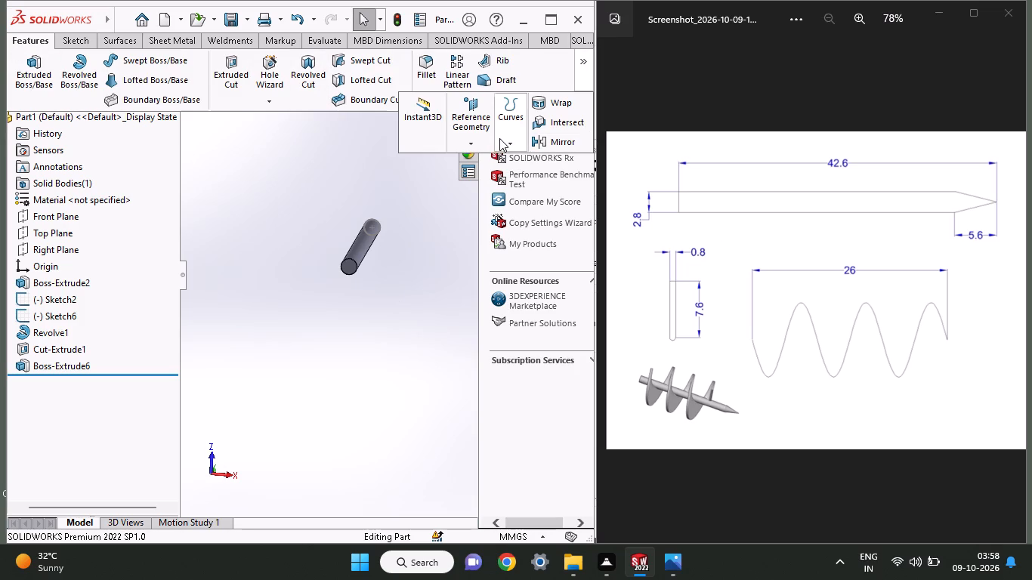
click(513, 138)
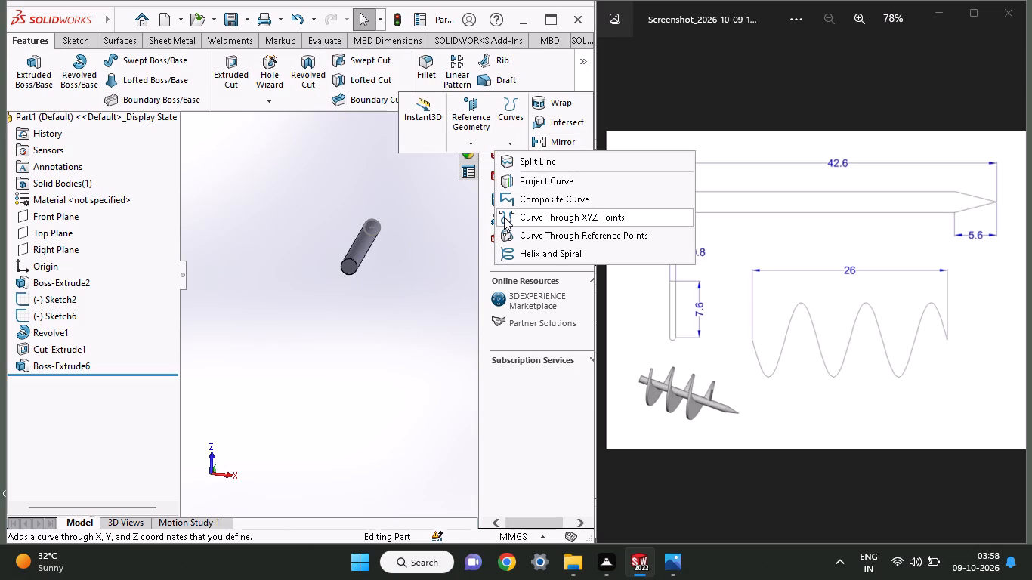
click(508, 254)
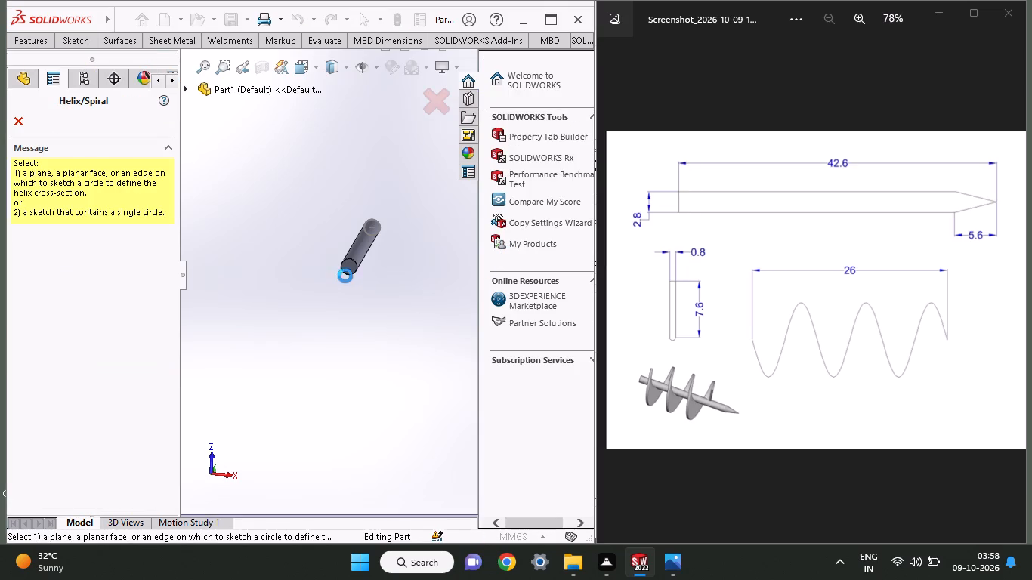
click(351, 267)
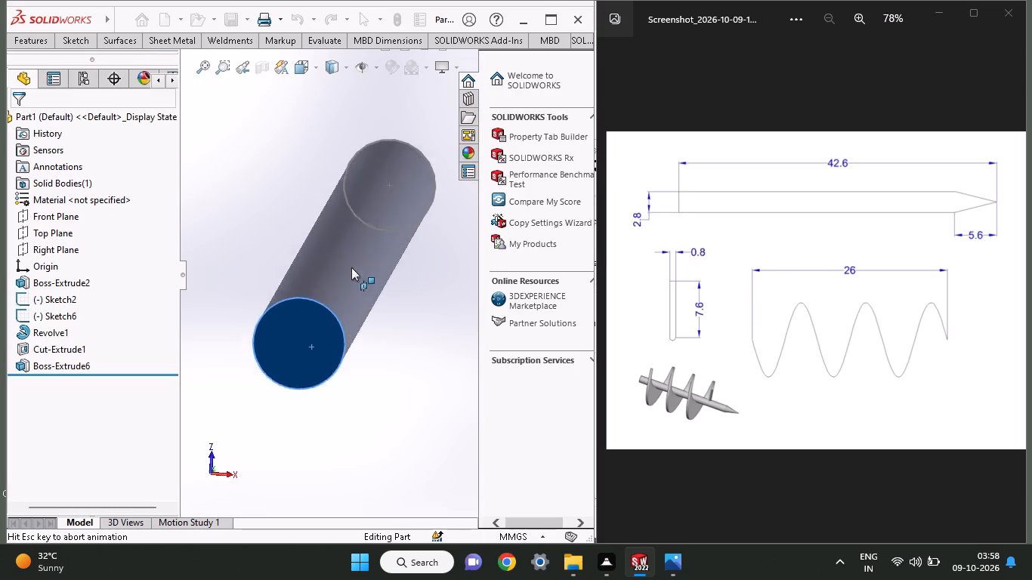
click(82, 44)
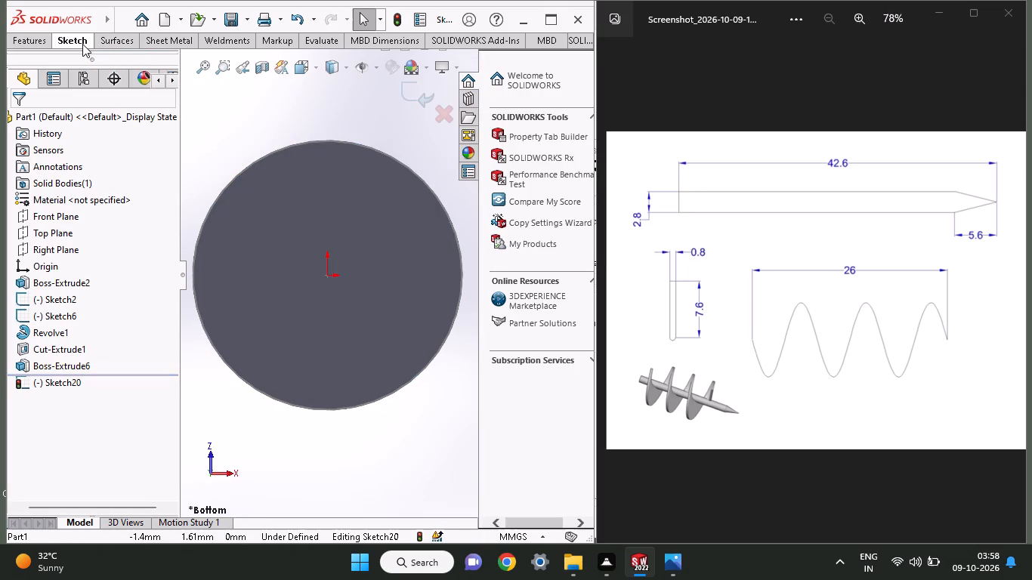
click(99, 98)
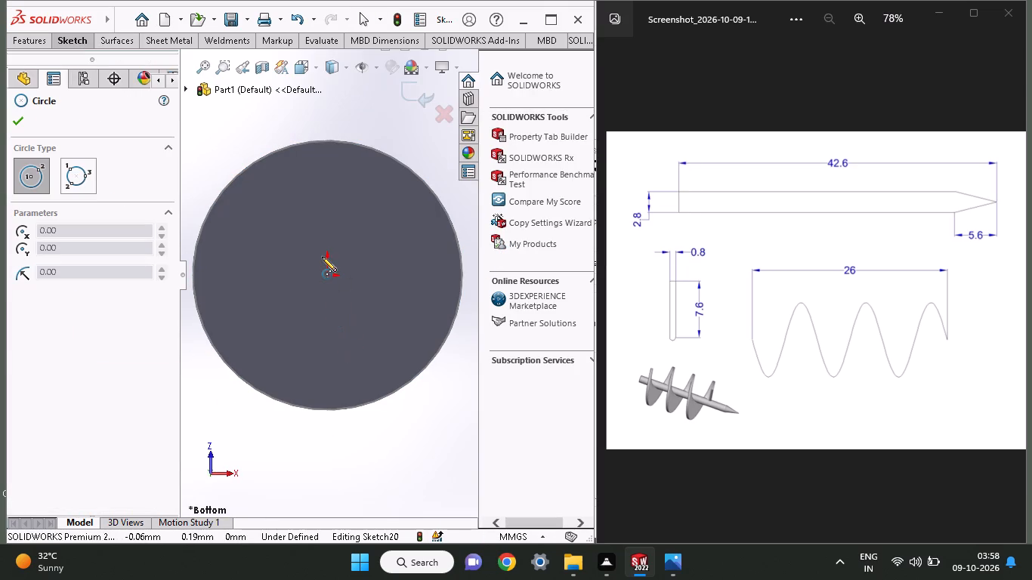
click(326, 275)
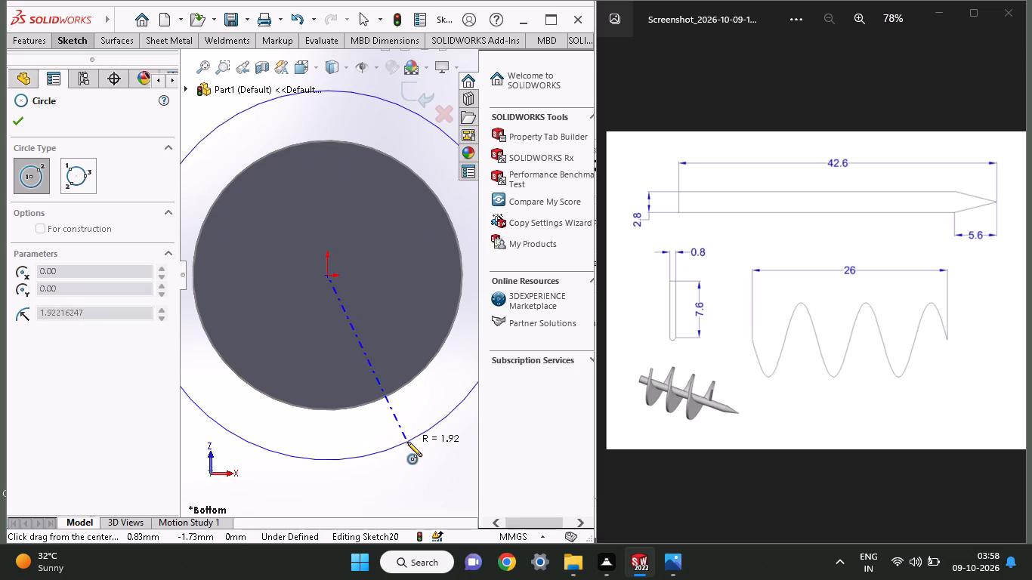
click(412, 470)
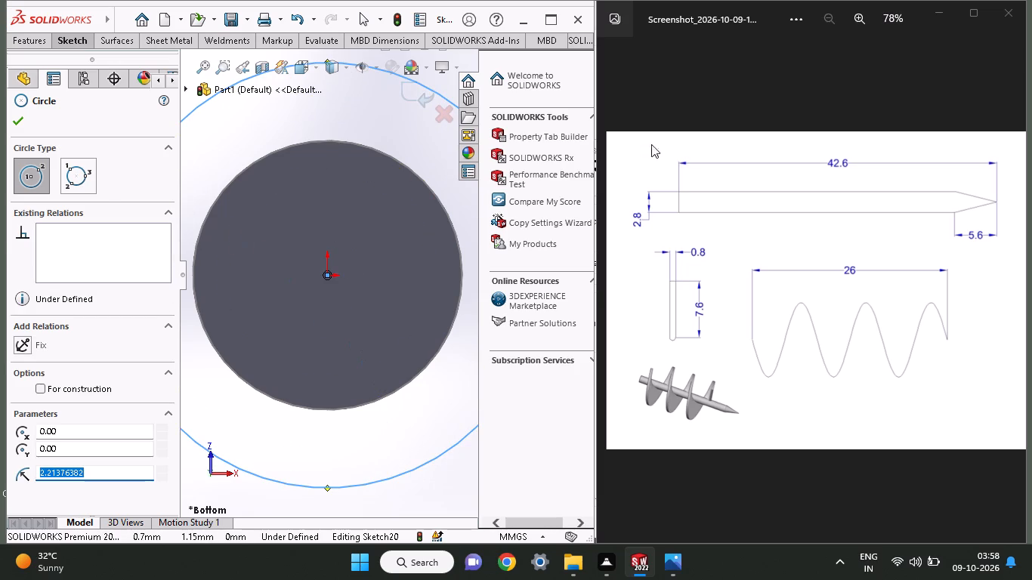
click(12, 122)
Start a Helix/Spiral curve from the single base circle on the shaft's end face.
scroll(348, 227, down, 1)
scroll(348, 224, up, 1)
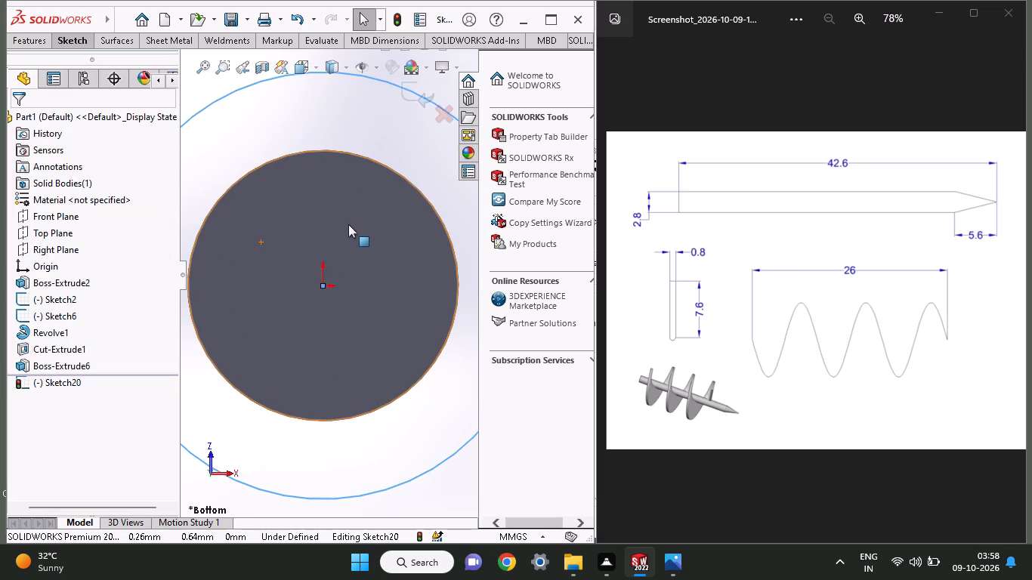
scroll(348, 224, down, 5)
scroll(377, 153, down, 4)
scroll(377, 159, up, 10)
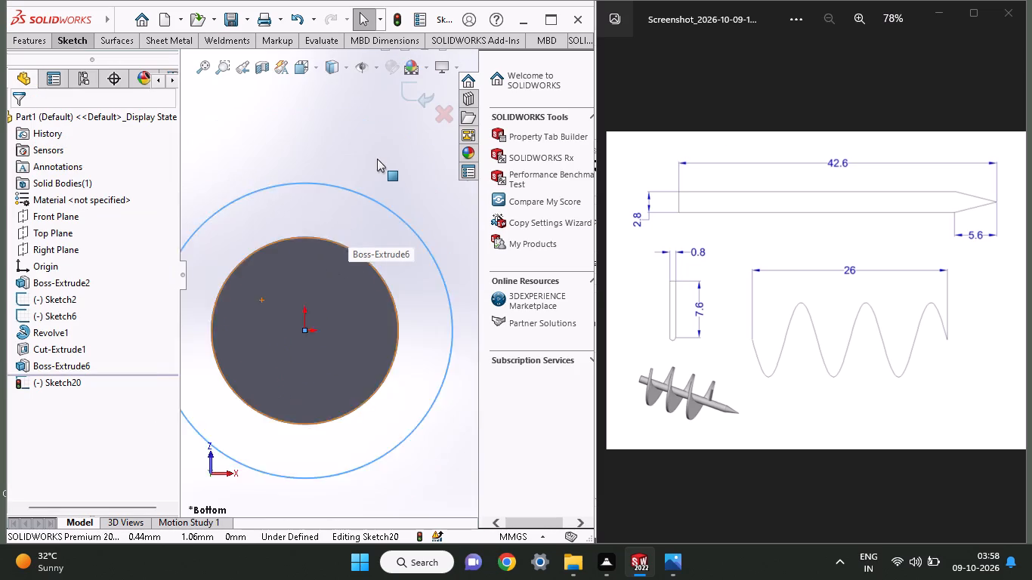
scroll(377, 159, down, 1)
scroll(377, 159, up, 3)
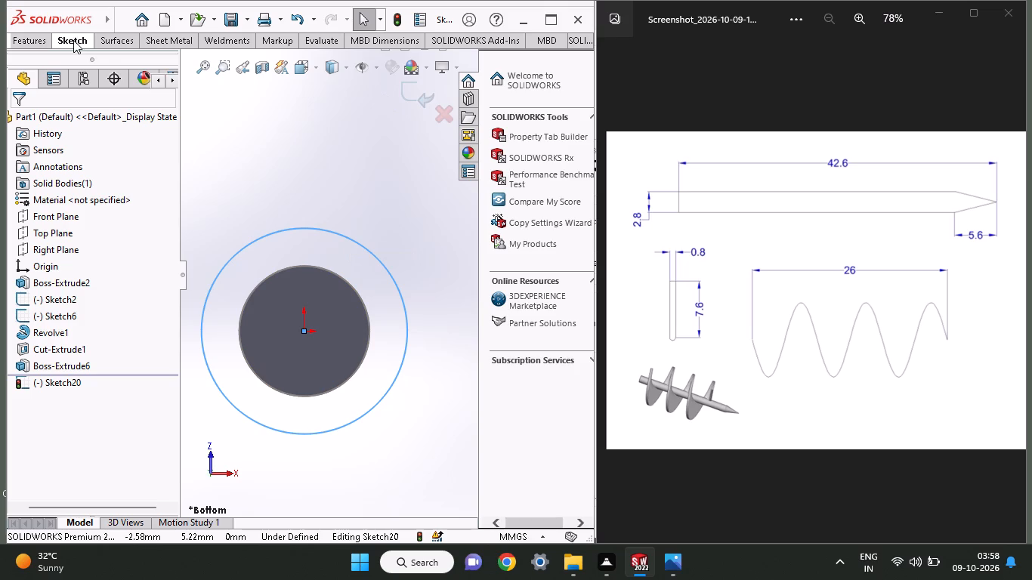
click(73, 40)
click(576, 69)
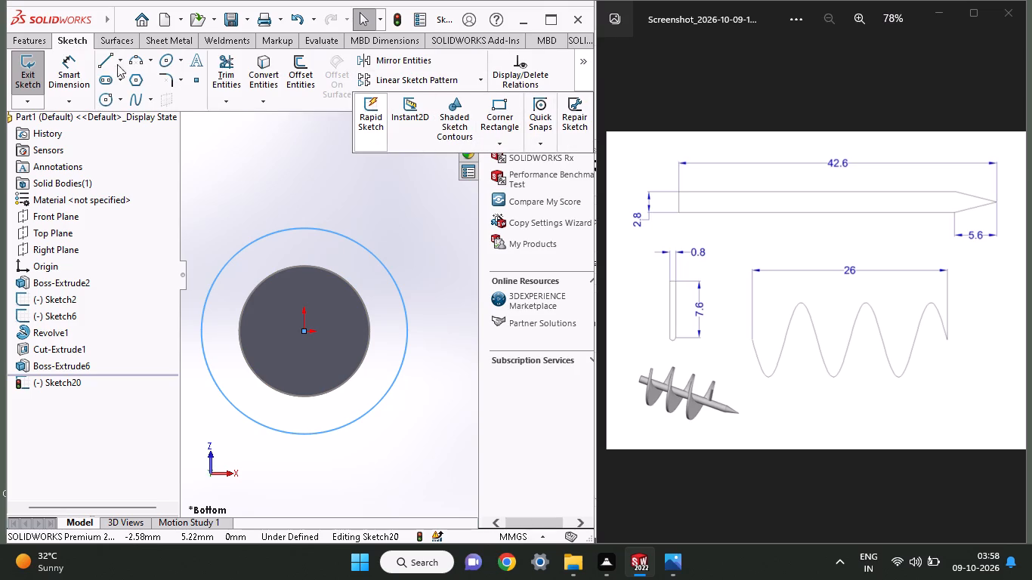
click(26, 41)
click(587, 60)
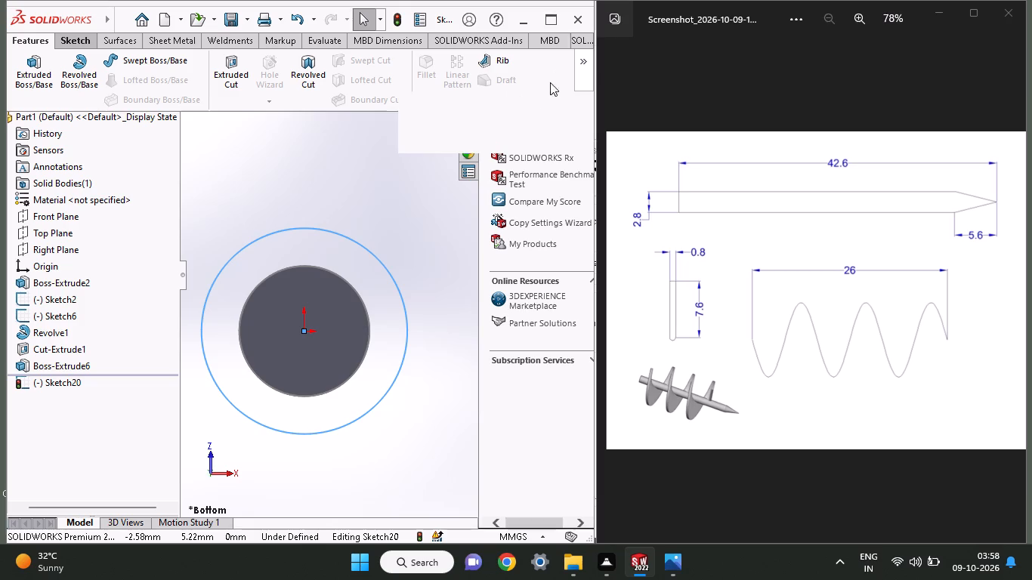
click(510, 129)
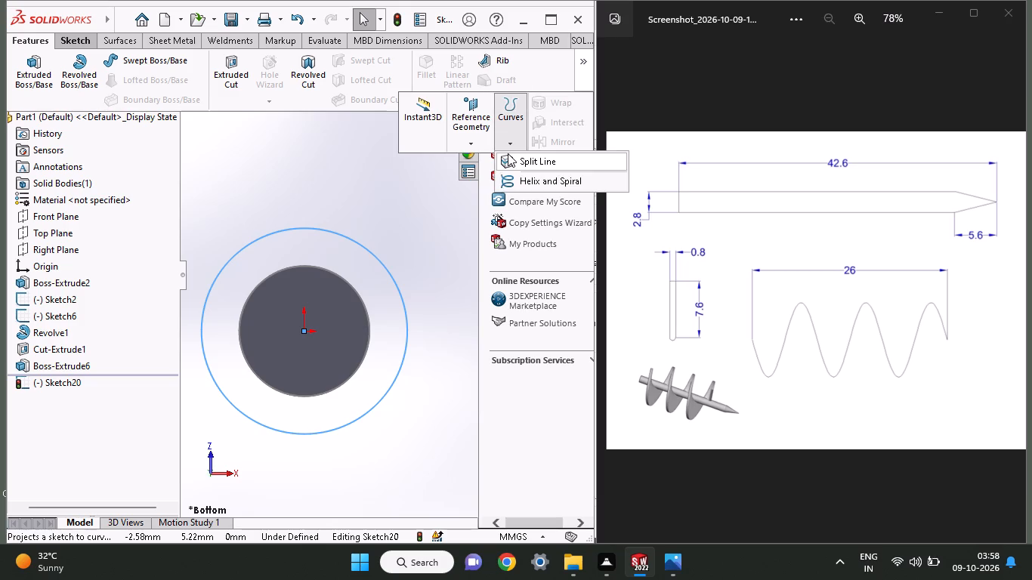
click(516, 186)
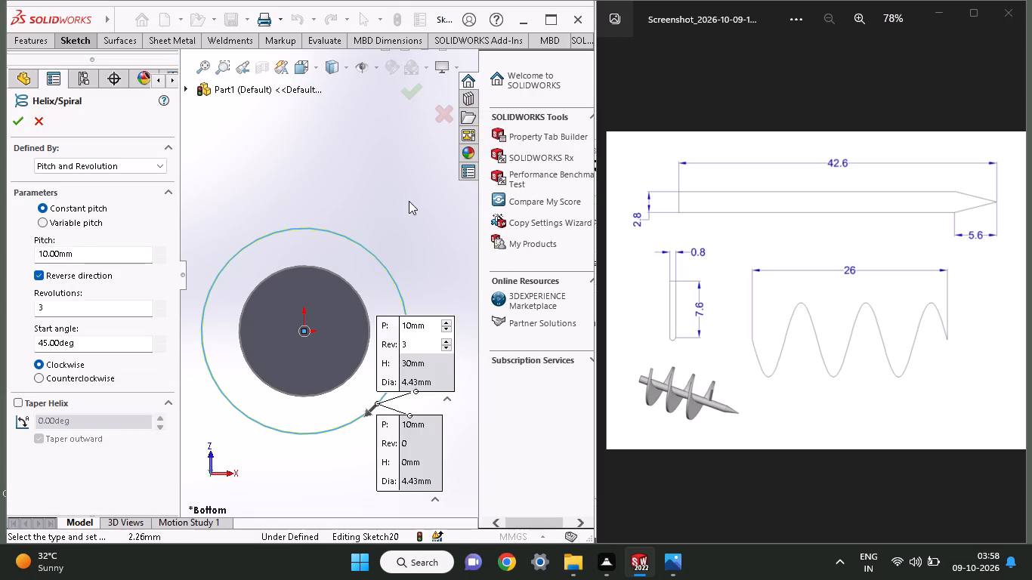
Examine the helix preview along the shaft and its parameters against the reference drawing.
middle_drag(409, 200, 392, 255)
scroll(402, 222, up, 6)
scroll(394, 255, down, 1)
scroll(394, 255, up, 2)
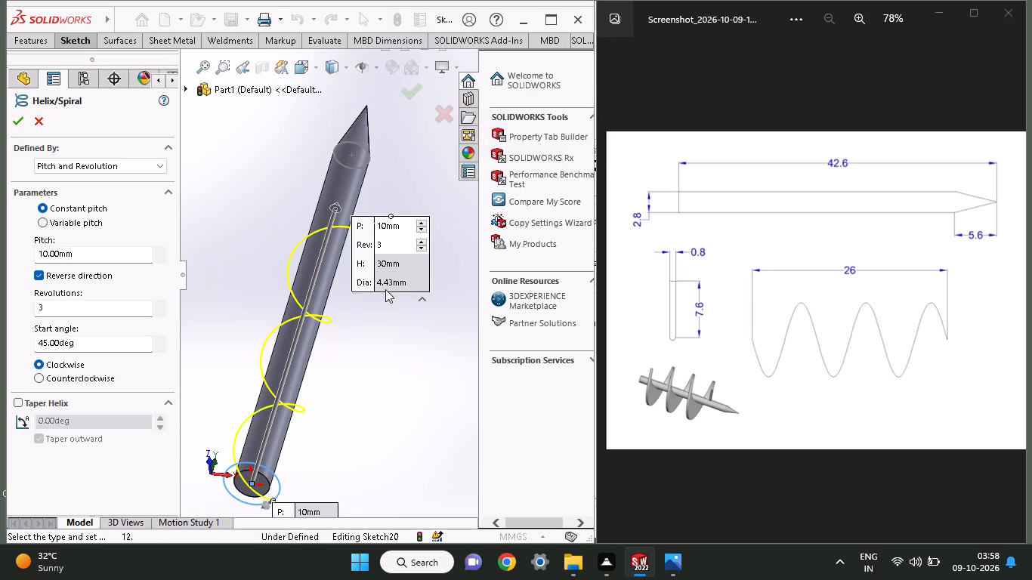
scroll(307, 334, down, 4)
scroll(288, 323, up, 5)
scroll(288, 323, down, 1)
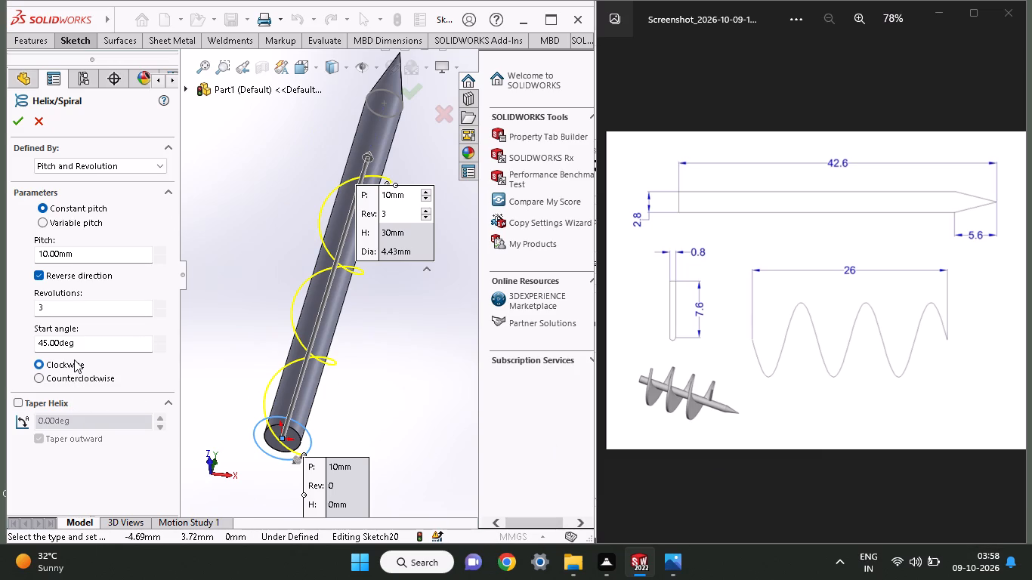
click(38, 399)
click(38, 399)
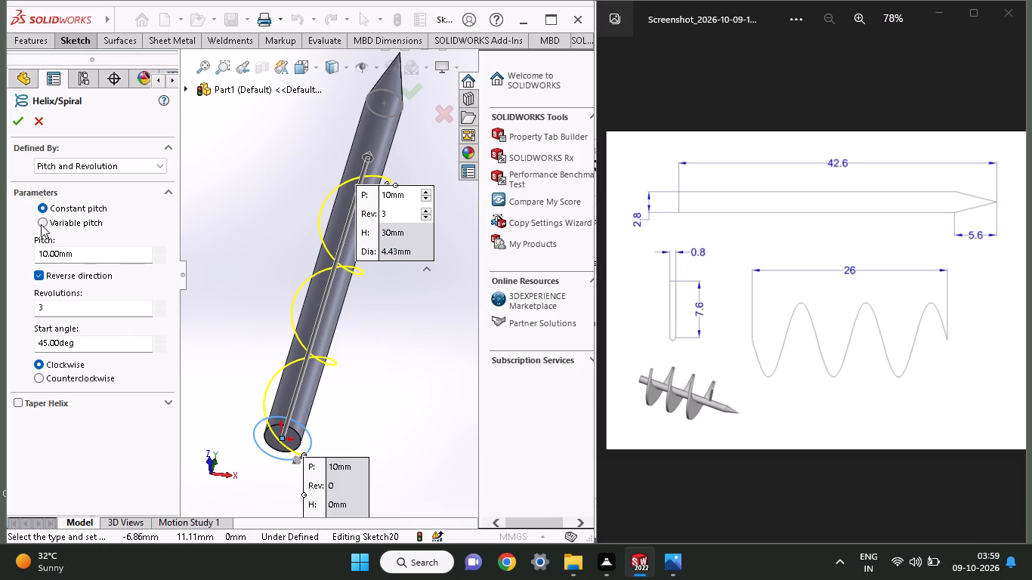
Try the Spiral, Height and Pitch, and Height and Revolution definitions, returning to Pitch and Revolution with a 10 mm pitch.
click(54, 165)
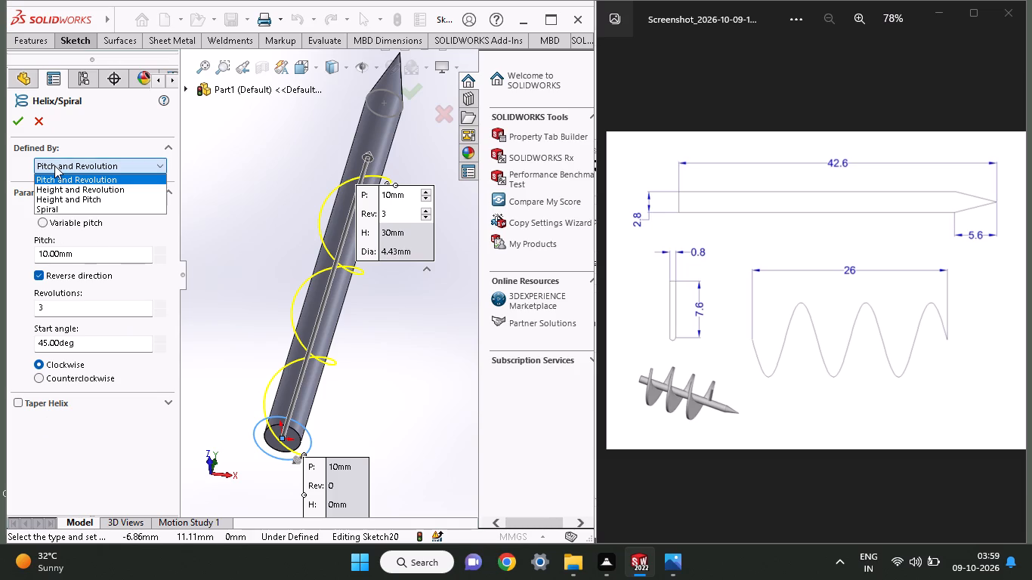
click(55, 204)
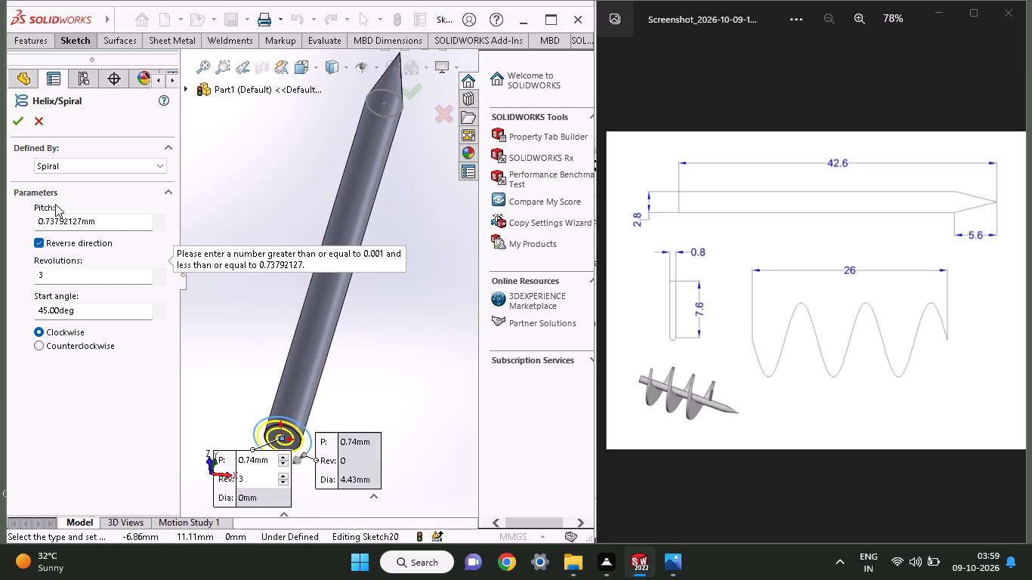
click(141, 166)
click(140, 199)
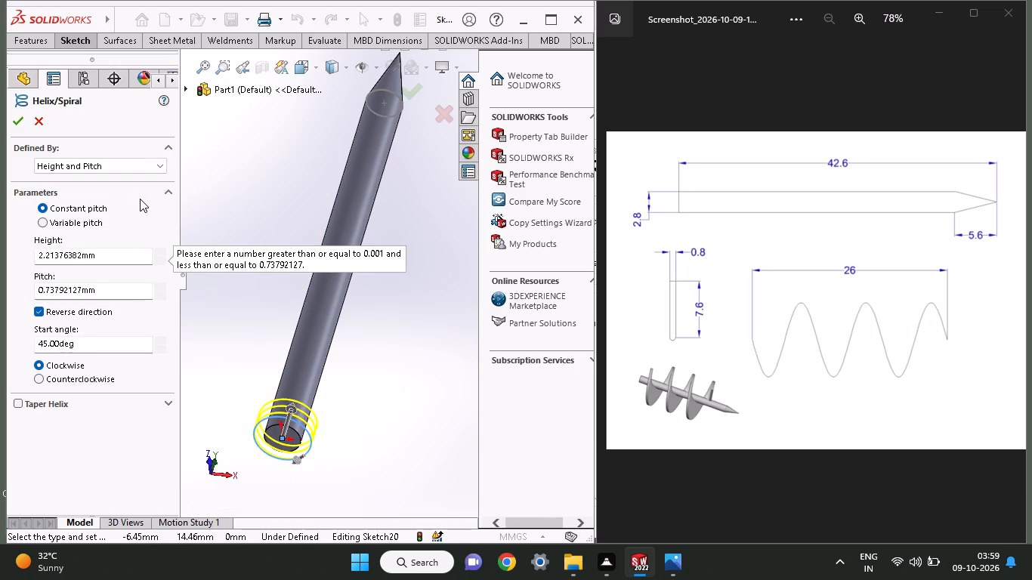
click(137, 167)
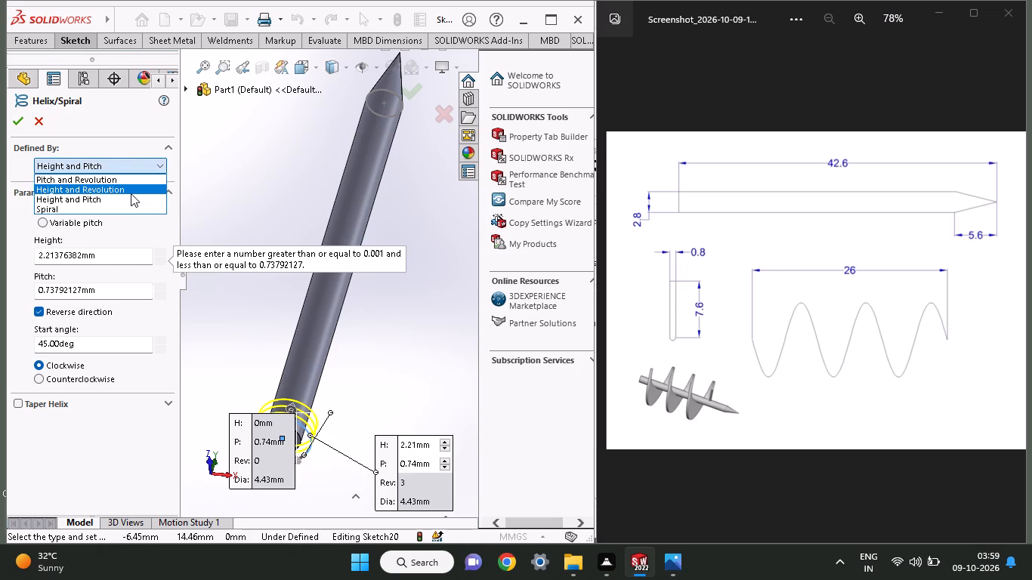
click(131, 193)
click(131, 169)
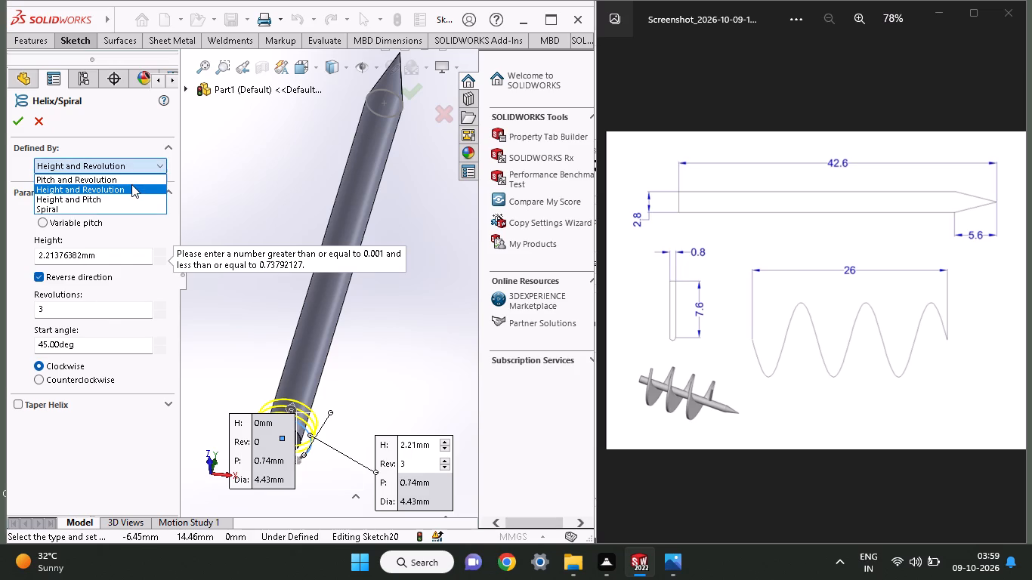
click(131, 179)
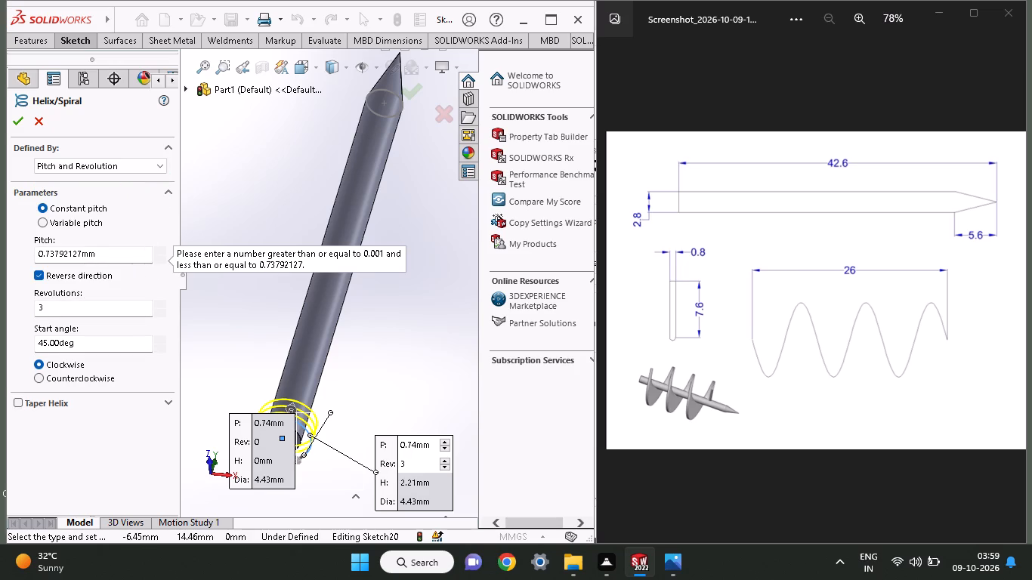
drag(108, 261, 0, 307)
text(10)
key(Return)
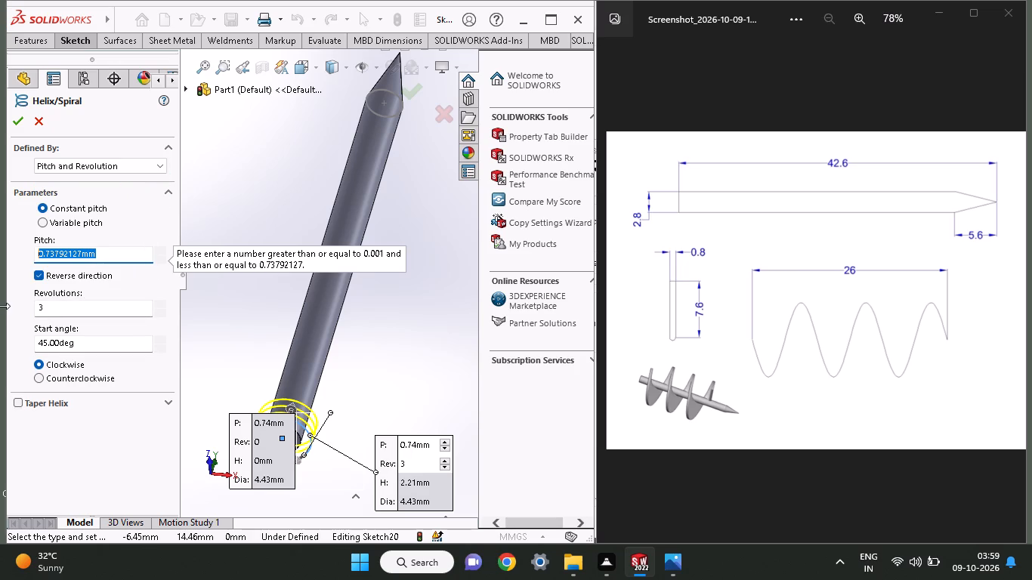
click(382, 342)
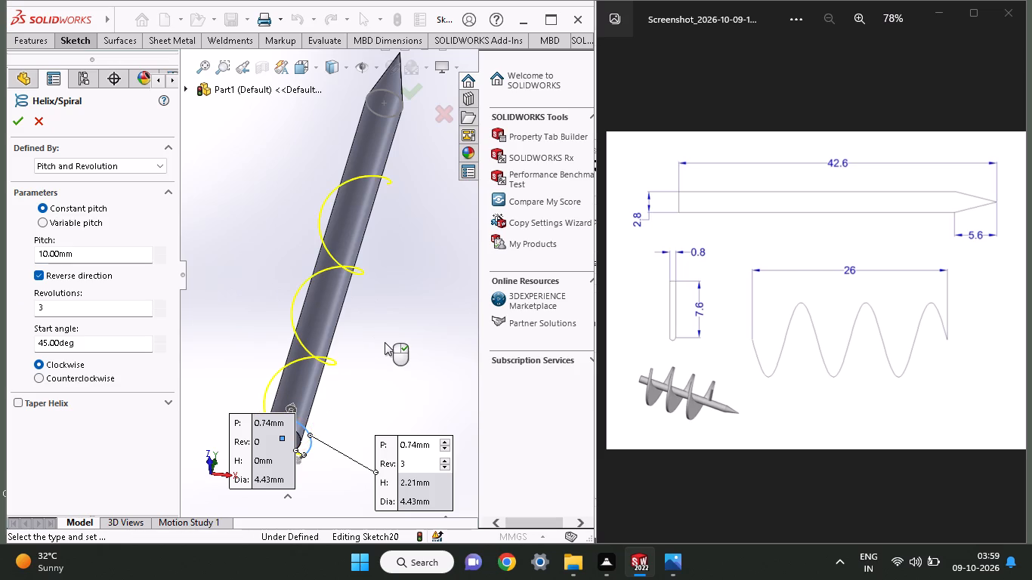
Examine the helix preview from several angles, comparing its wave shape along the shaft with the reference drawing.
scroll(385, 342, up, 1)
scroll(385, 342, down, 1)
middle_drag(385, 342, 315, 317)
scroll(385, 342, up, 1)
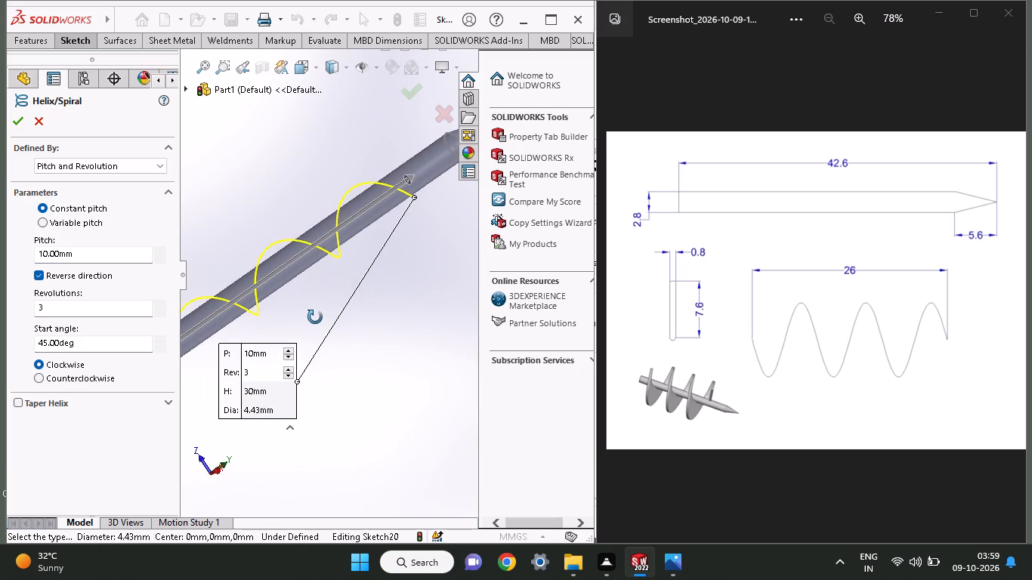
middle_drag(315, 317, 239, 367)
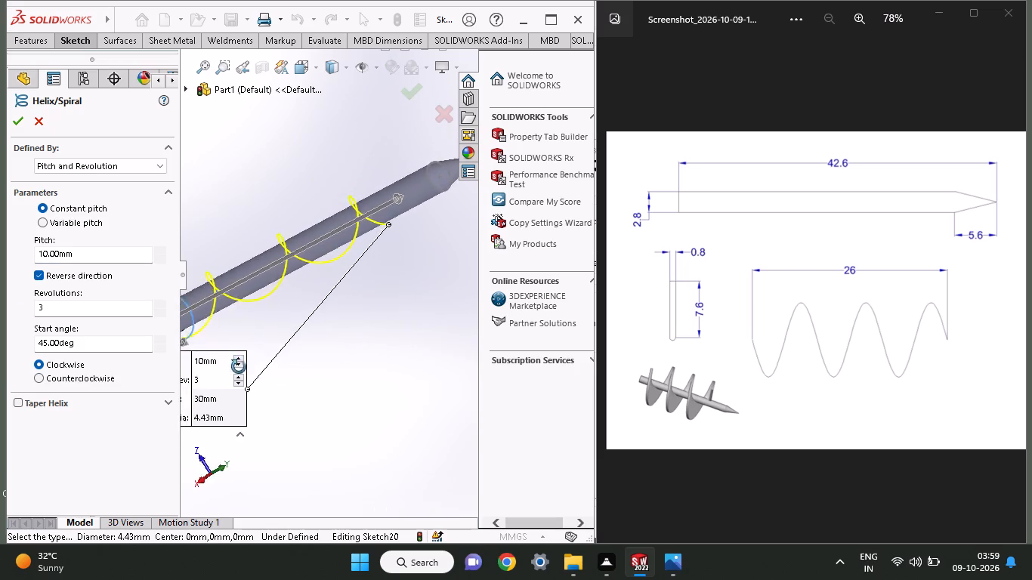
middle_drag(239, 367, 230, 405)
scroll(230, 405, up, 4)
scroll(243, 344, down, 3)
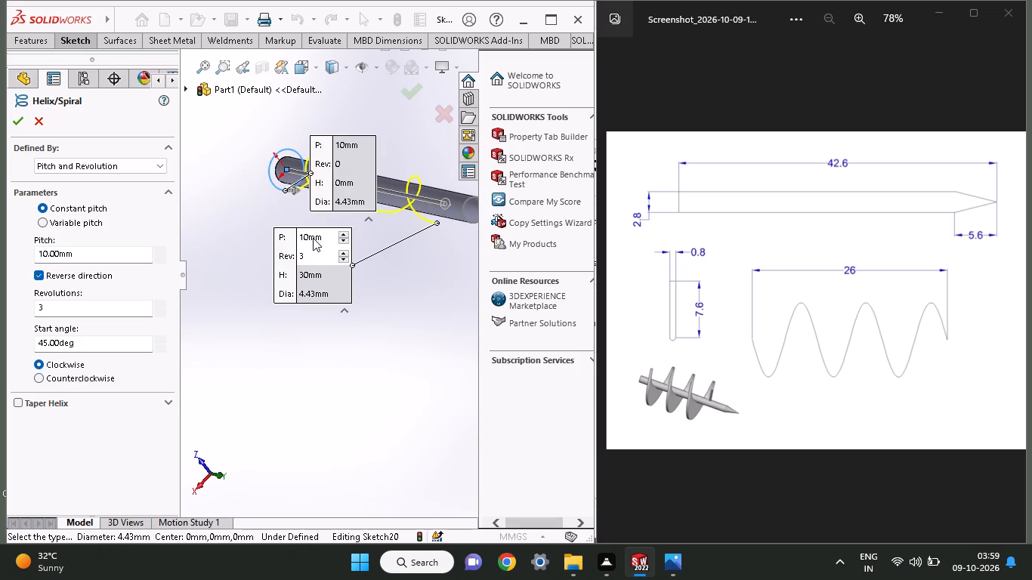
middle_drag(490, 262, 413, 282)
middle_drag(403, 285, 480, 296)
scroll(480, 296, up, 1)
scroll(480, 296, down, 1)
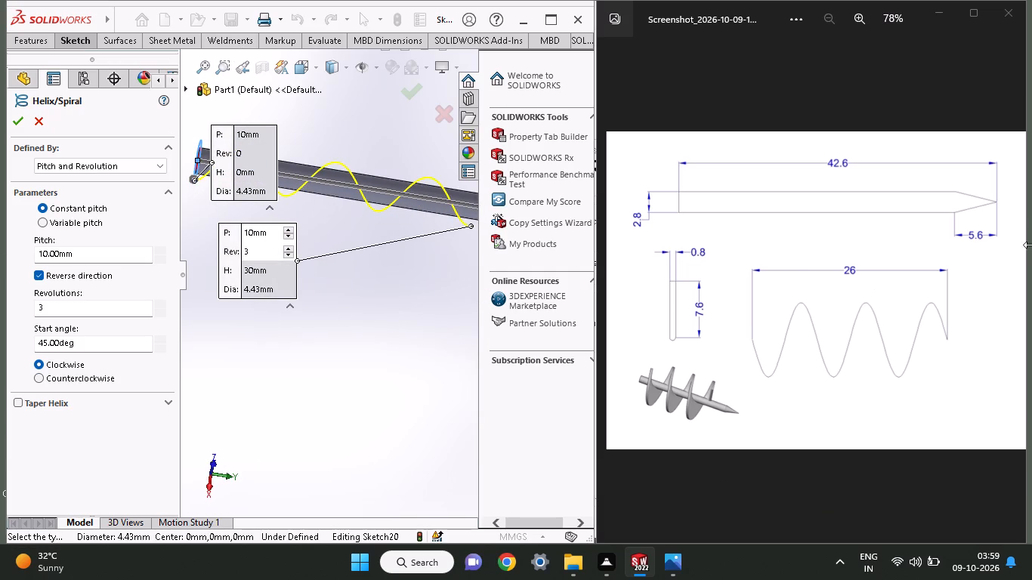
Create the helix with 10 mm constant pitch, 3 revolutions, reversed direction, 45° start angle and clockwise rotation.
click(14, 116)
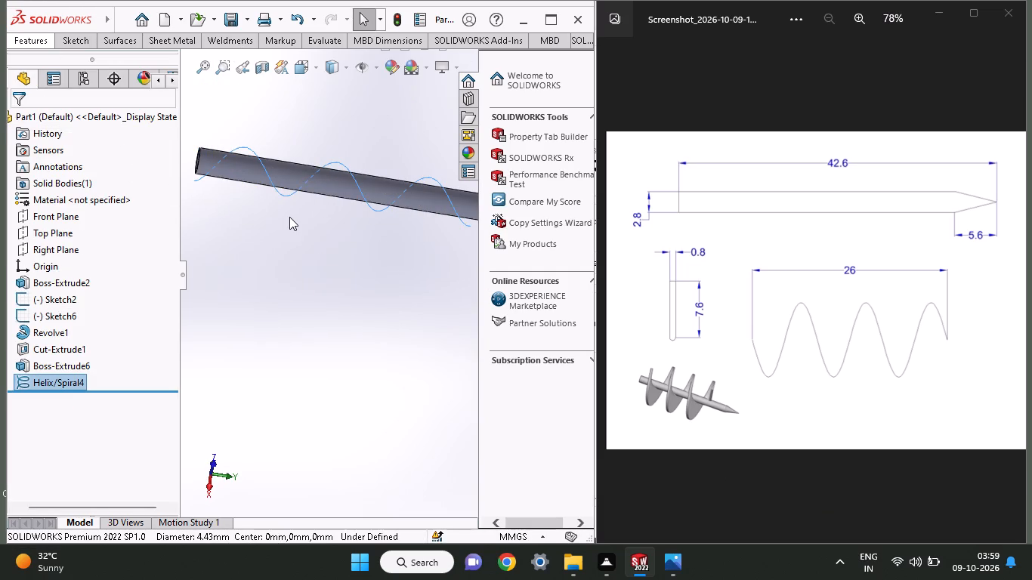
Examine the finished helix around the shaft from several angles, from the blunt end face to the pointed tip.
middle_drag(289, 217, 214, 225)
scroll(214, 225, up, 1)
scroll(214, 225, down, 1)
scroll(214, 225, up, 1)
ctrl+scroll(214, 224, up, 2)
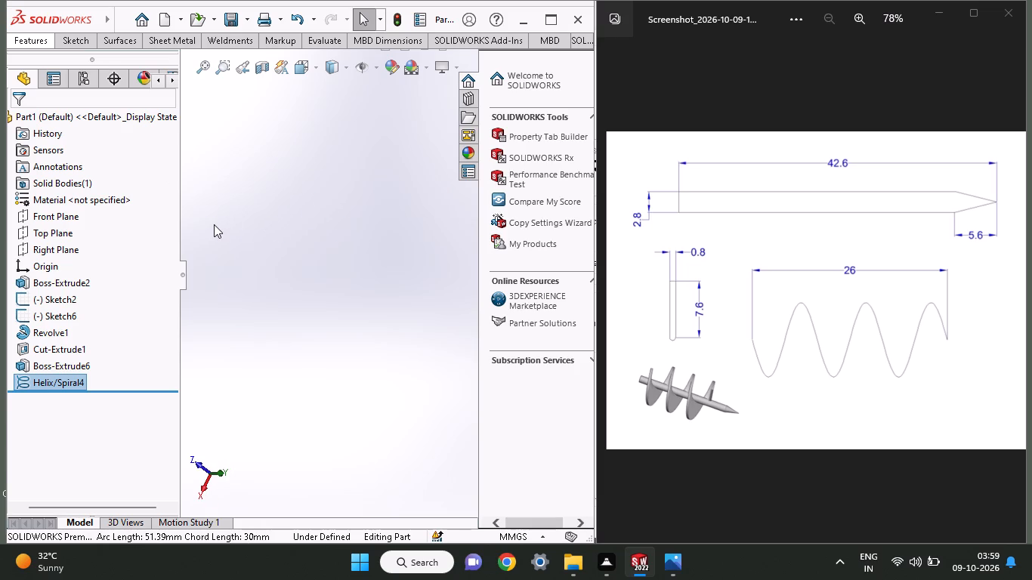
ctrl+scroll(214, 224, up, 11)
ctrl+scroll(397, 287, down, 9)
ctrl+scroll(394, 186, down, 4)
ctrl+scroll(394, 186, up, 4)
ctrl+scroll(293, 164, down, 7)
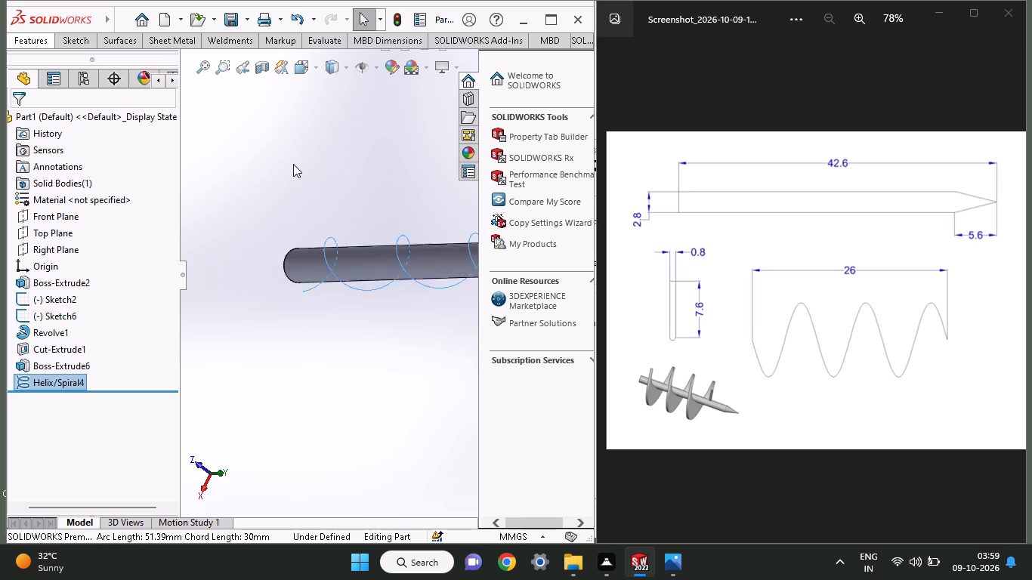
ctrl+scroll(293, 164, down, 6)
ctrl+scroll(361, 298, up, 4)
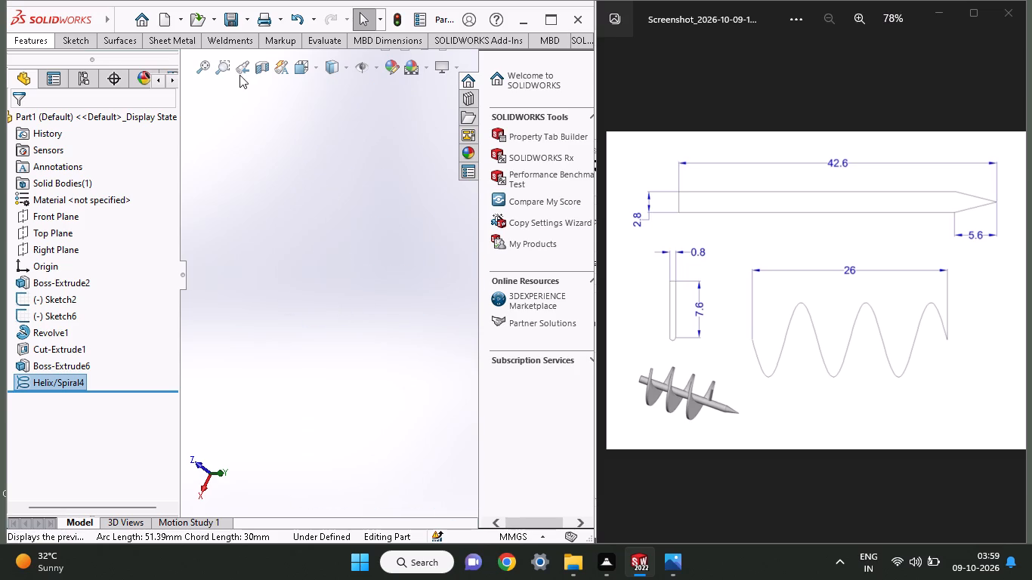
click(204, 72)
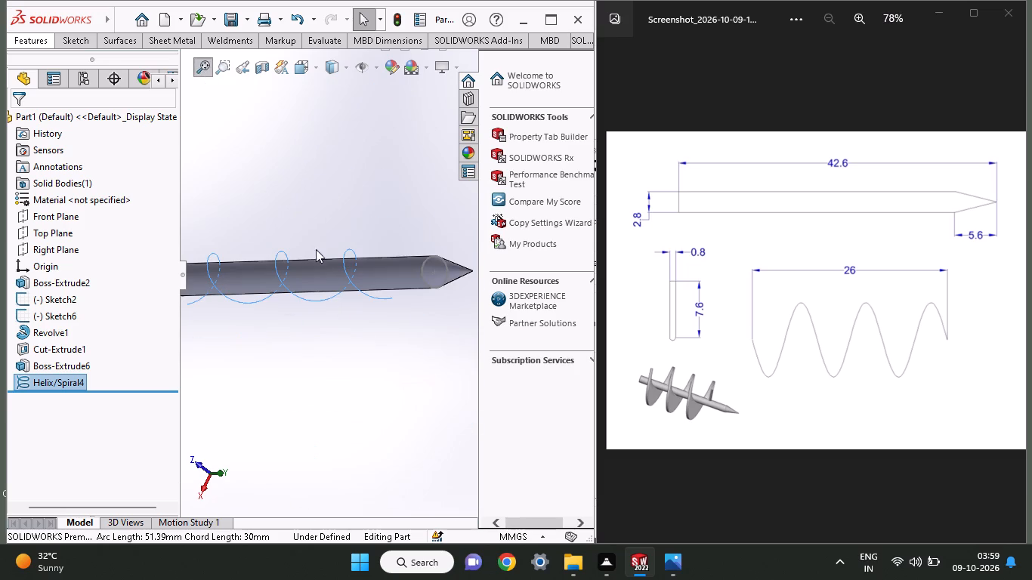
scroll(319, 311, down, 1)
scroll(319, 311, up, 1)
scroll(319, 311, down, 1)
scroll(319, 311, up, 1)
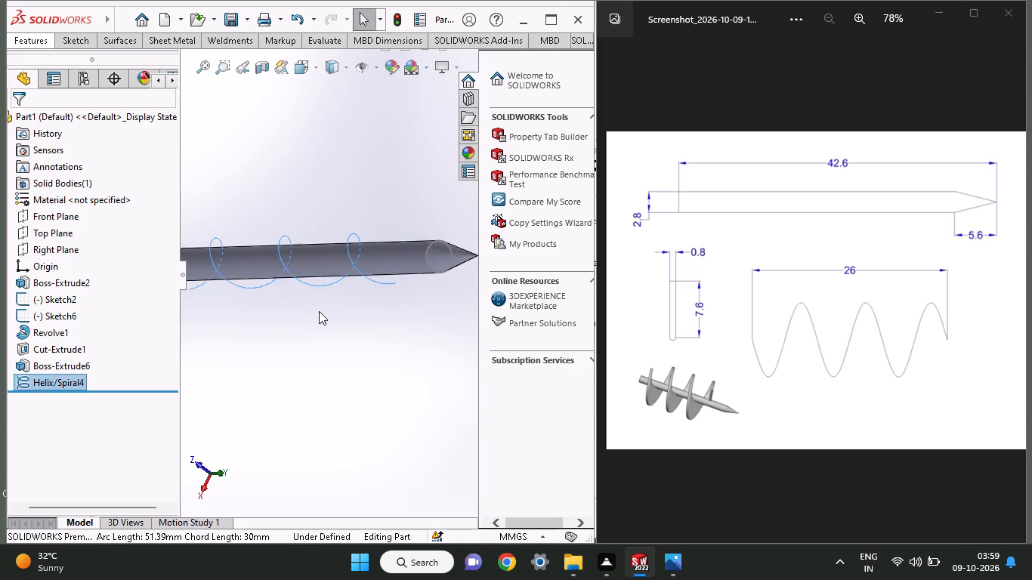
scroll(319, 311, up, 2)
scroll(319, 311, down, 1)
scroll(319, 311, up, 1)
middle_drag(319, 311, 344, 303)
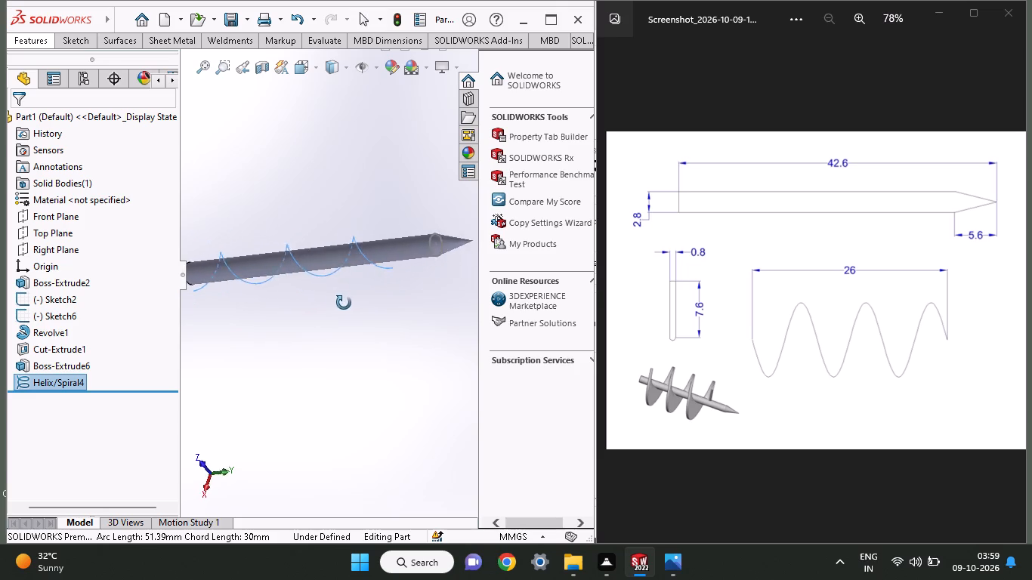
middle_drag(344, 303, 466, 308)
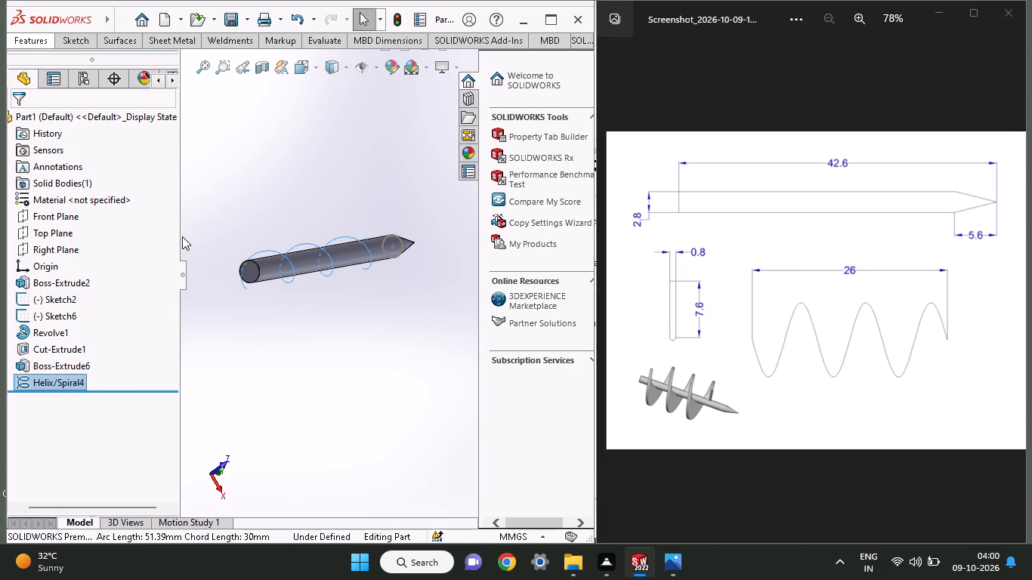
Start another Helix/Spiral on the shaft's blunt end face and sketch its base circle at the origin with a 1.40 mm radius.
click(31, 45)
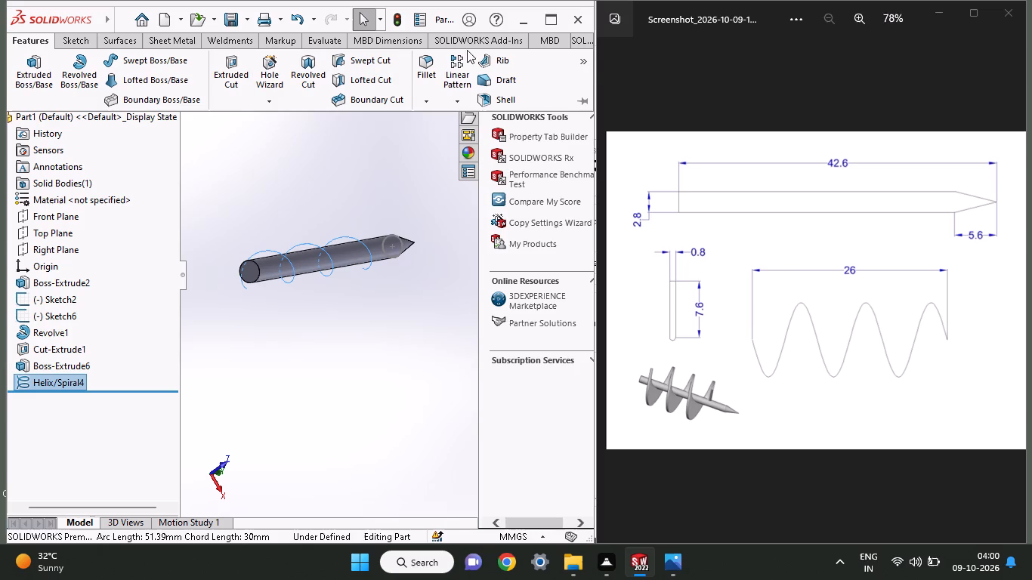
click(580, 72)
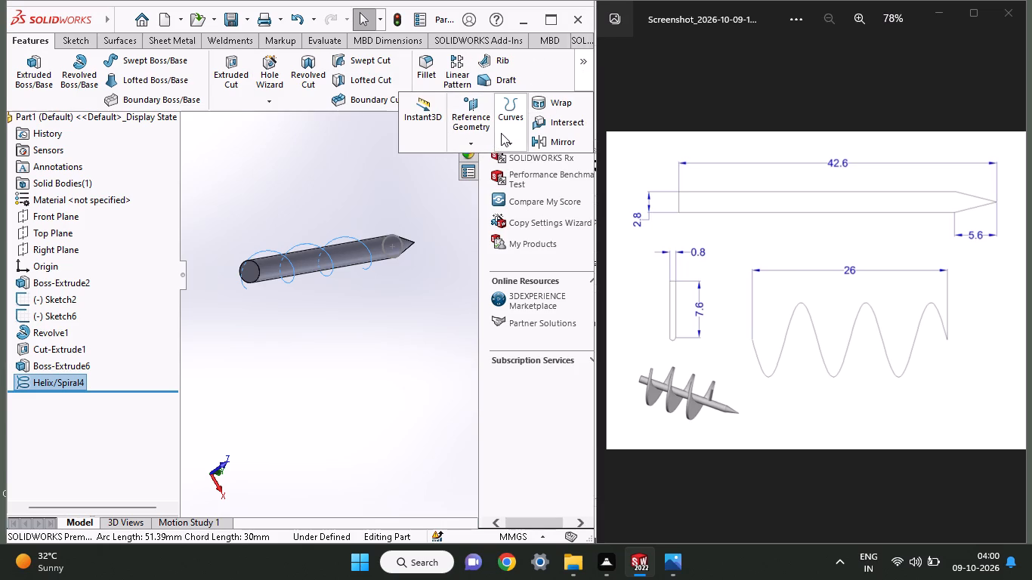
click(501, 133)
click(508, 255)
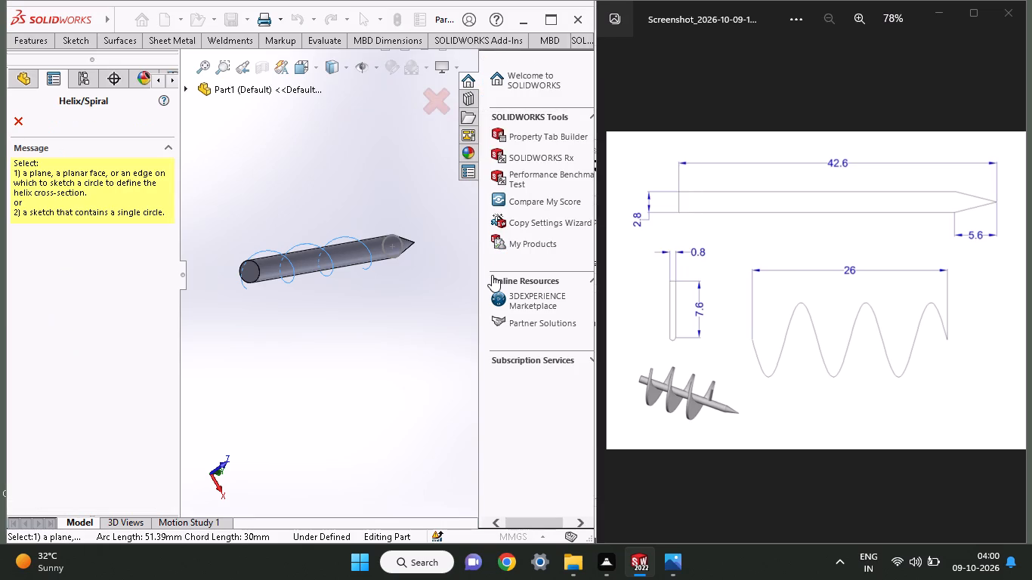
click(249, 274)
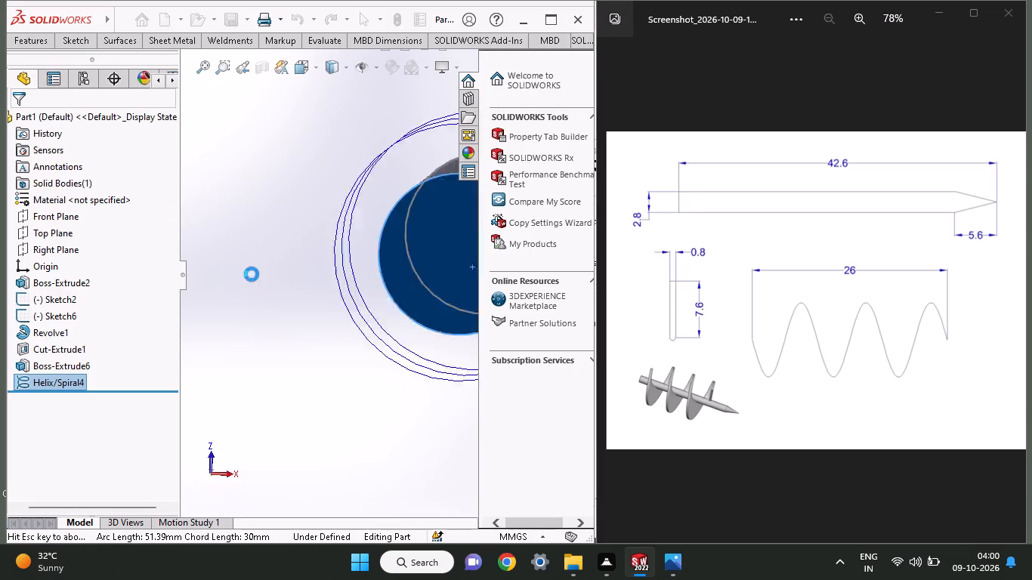
click(73, 42)
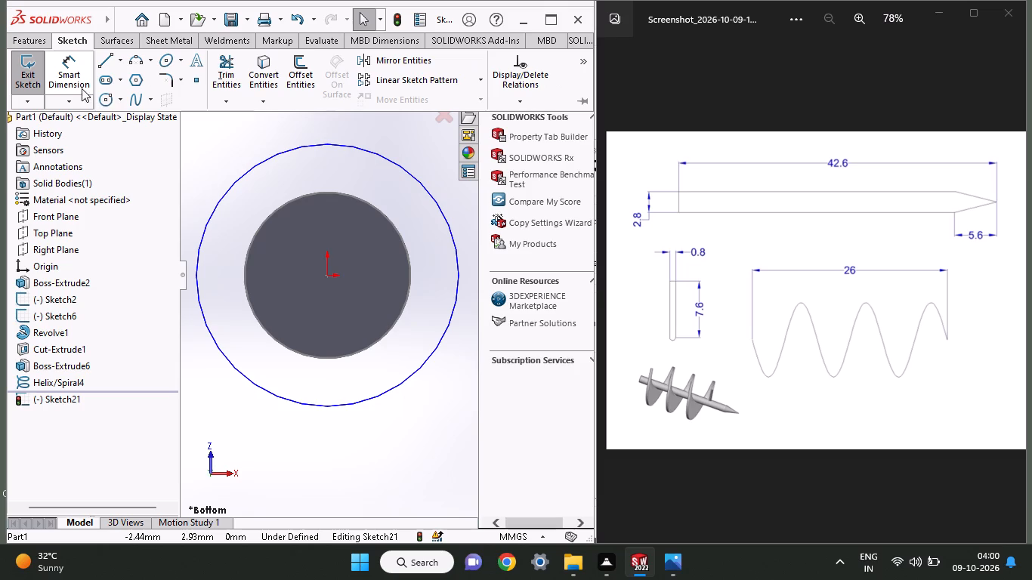
click(104, 100)
click(326, 272)
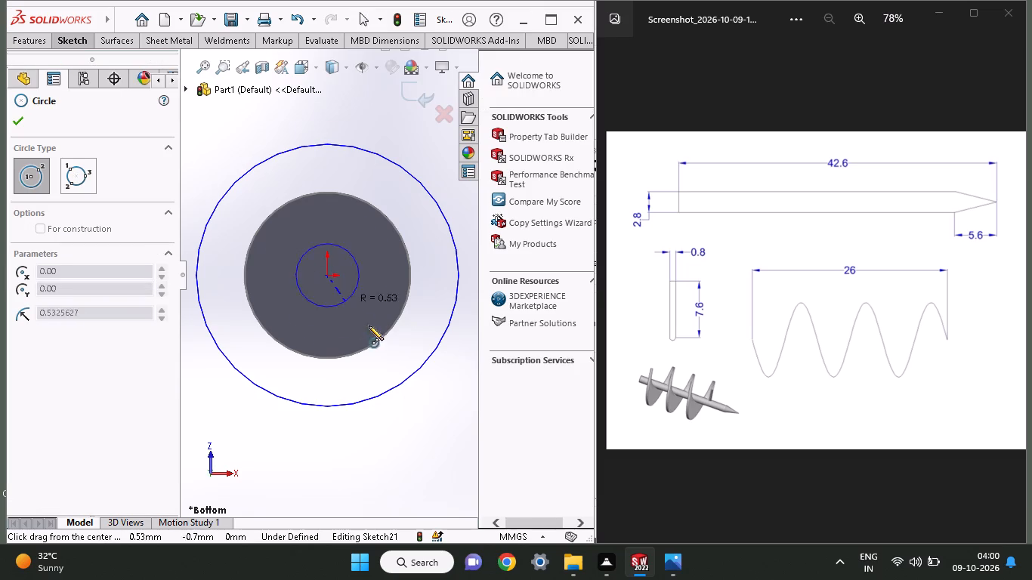
click(379, 341)
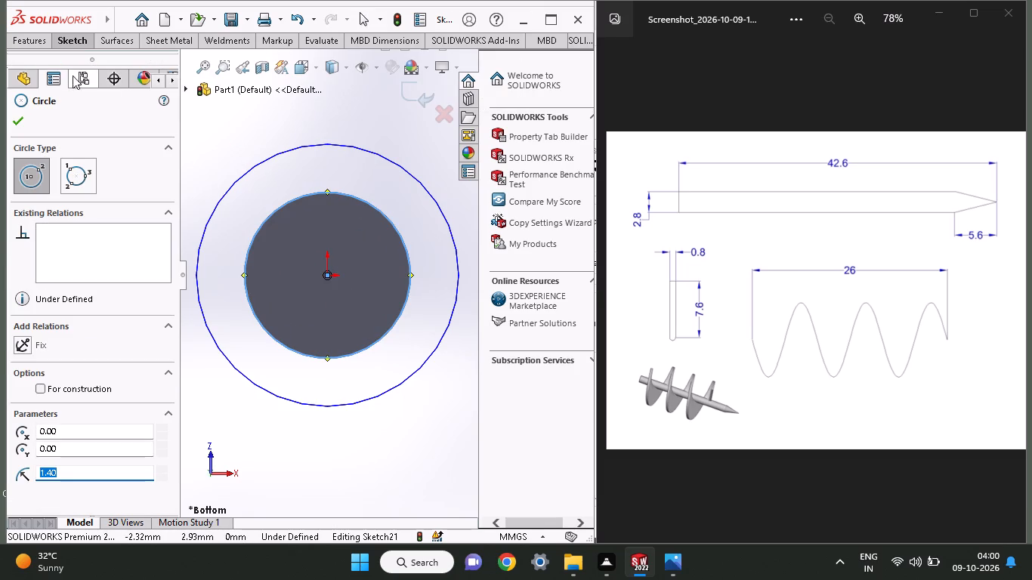
click(18, 121)
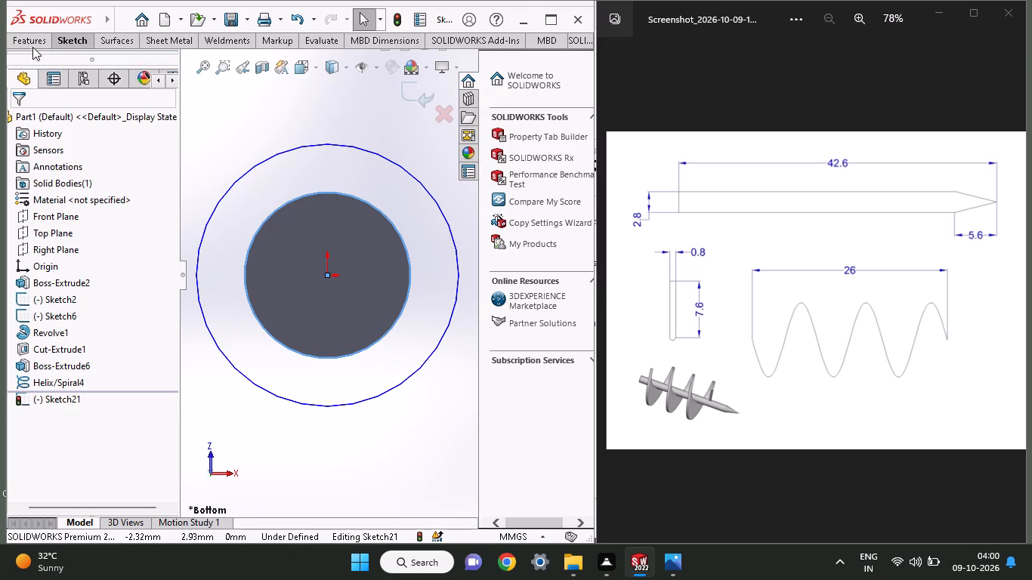
Create a second helix from the 1.40 mm radius circle with 10 mm pitch, 3 revolutions, reversed direction, 45° start angle, clockwise.
click(32, 39)
click(579, 65)
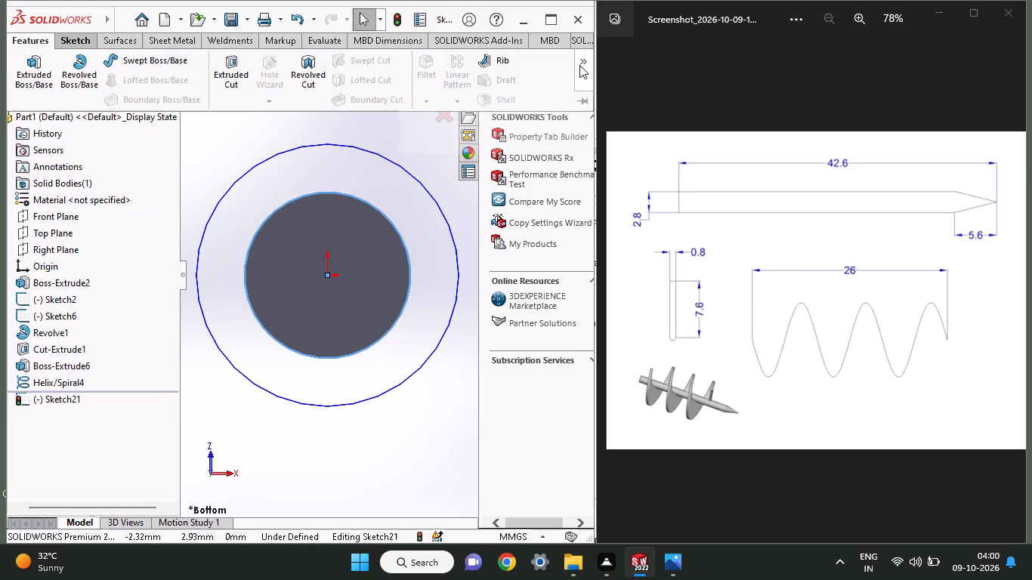
click(503, 133)
click(504, 176)
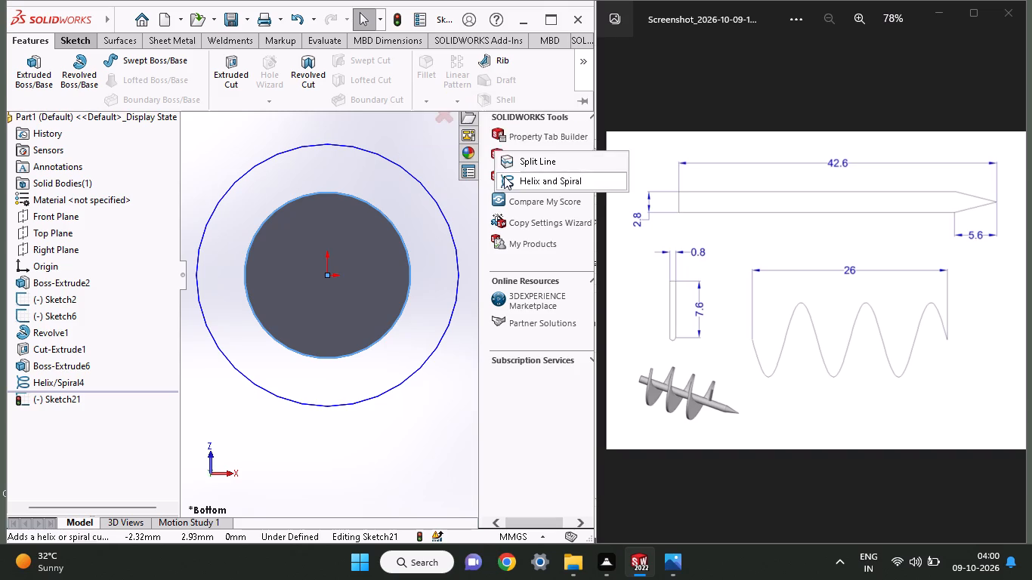
middle_drag(337, 191, 304, 227)
scroll(304, 227, down, 1)
scroll(304, 227, up, 3)
scroll(304, 227, down, 1)
scroll(304, 227, up, 1)
ctrl+scroll(316, 203, up, 2)
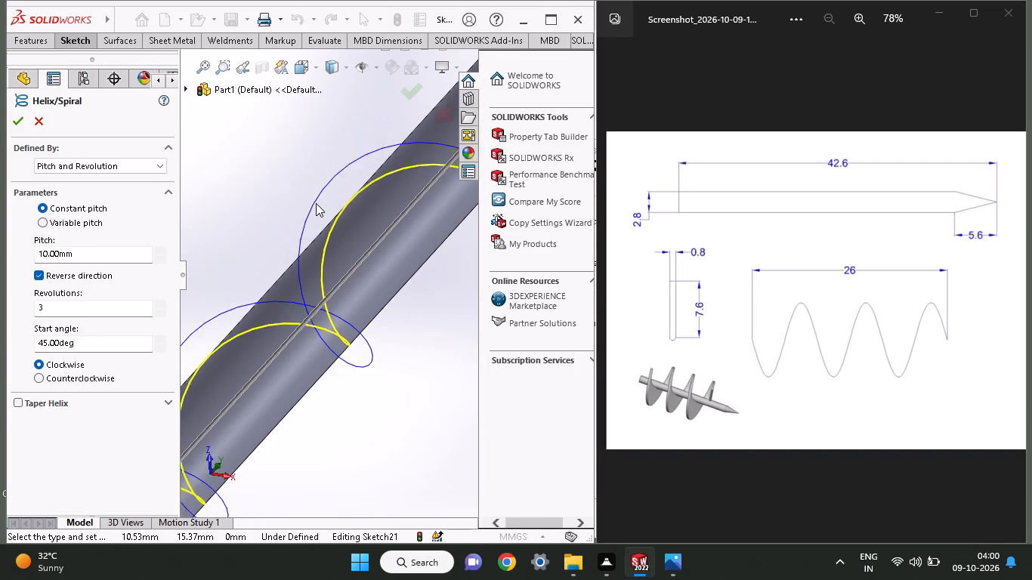
ctrl+scroll(316, 203, up, 3)
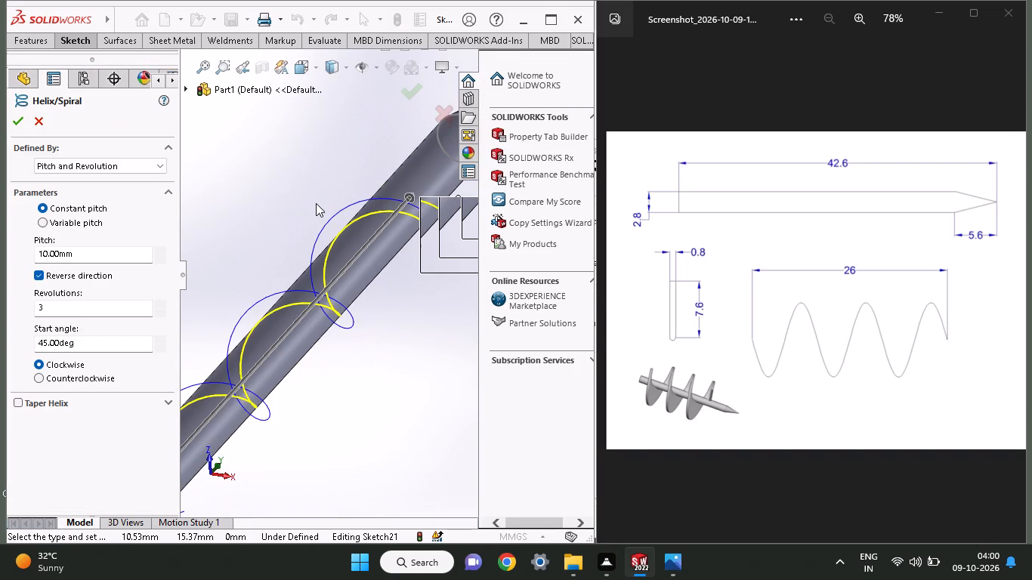
click(17, 124)
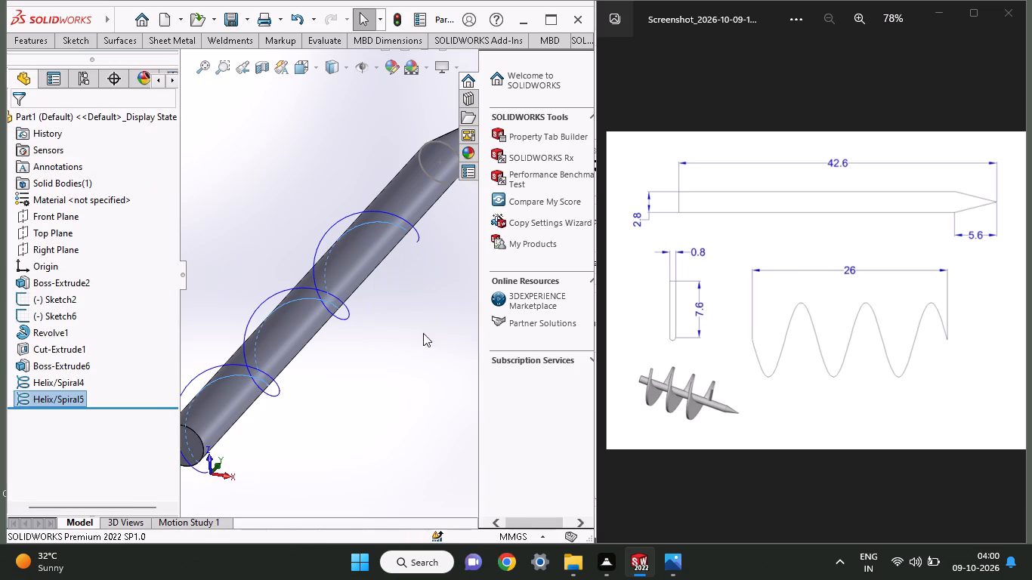
Examine the inner and outer helices together along the shaft, including their ends near the pointed tip.
scroll(396, 274, down, 1)
middle_drag(396, 269, 416, 249)
scroll(416, 249, up, 1)
scroll(416, 249, down, 1)
scroll(416, 249, up, 1)
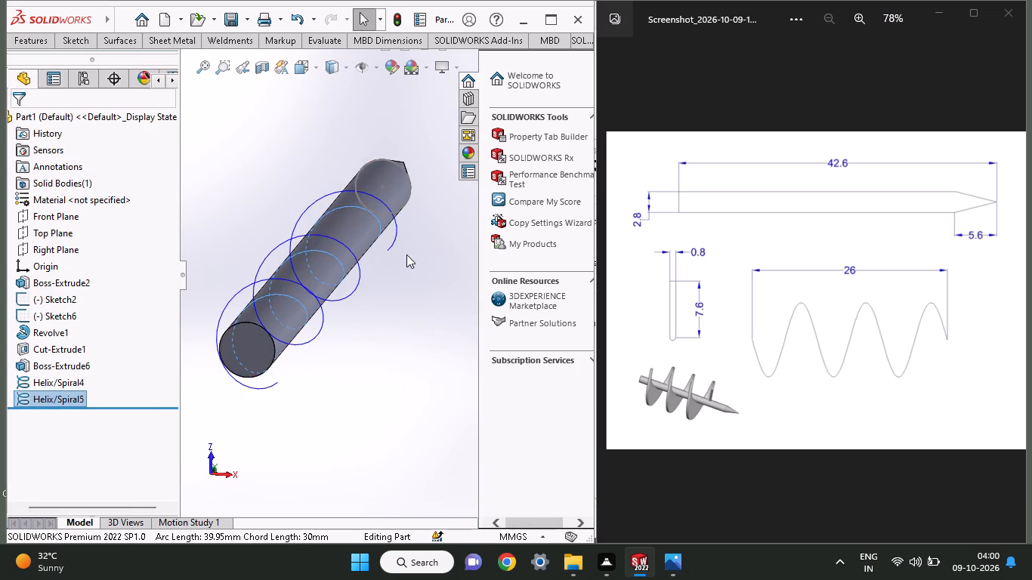
scroll(326, 285, down, 1)
scroll(314, 288, up, 1)
scroll(311, 290, down, 1)
scroll(311, 290, up, 1)
scroll(311, 290, down, 1)
scroll(311, 290, up, 1)
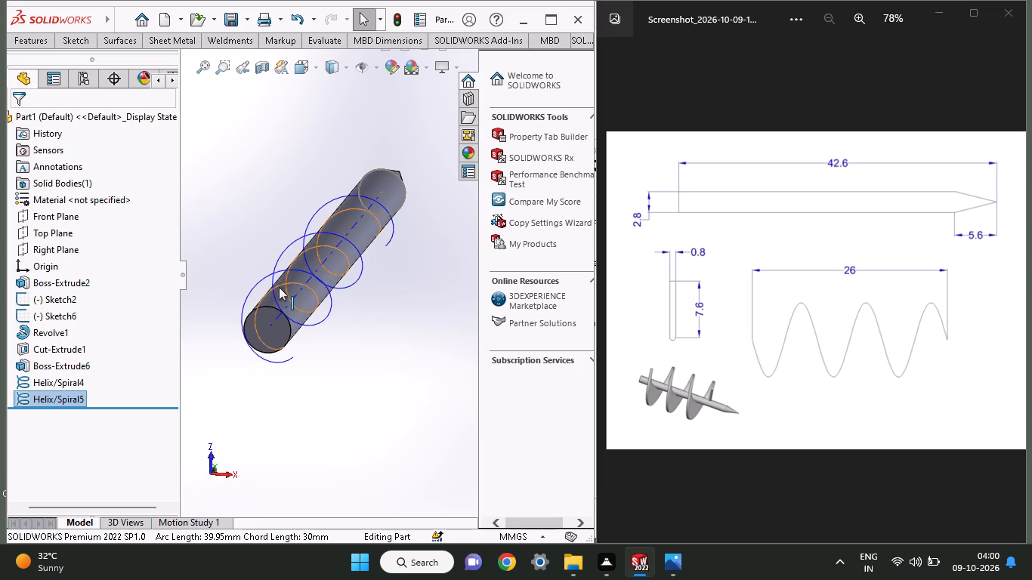
middle_drag(316, 346, 314, 316)
scroll(316, 344, up, 2)
scroll(314, 316, down, 1)
scroll(314, 316, up, 1)
scroll(314, 316, down, 1)
scroll(314, 276, up, 1)
scroll(314, 276, down, 1)
scroll(314, 276, up, 1)
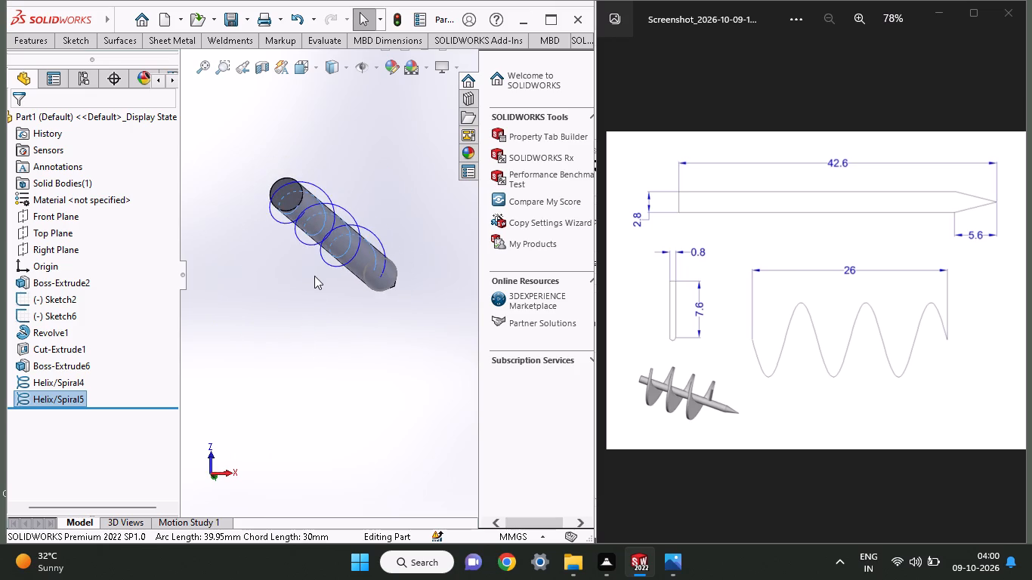
scroll(364, 242, down, 6)
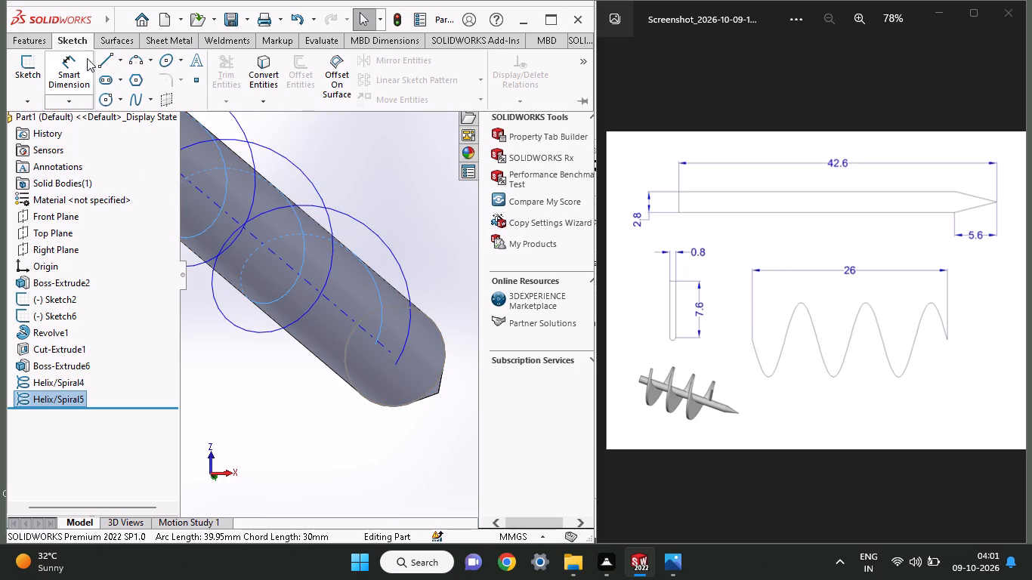
Create a reference plane perpendicular to the inner helix and coincident with the outer helix's end point near the shaft's tip.
click(42, 43)
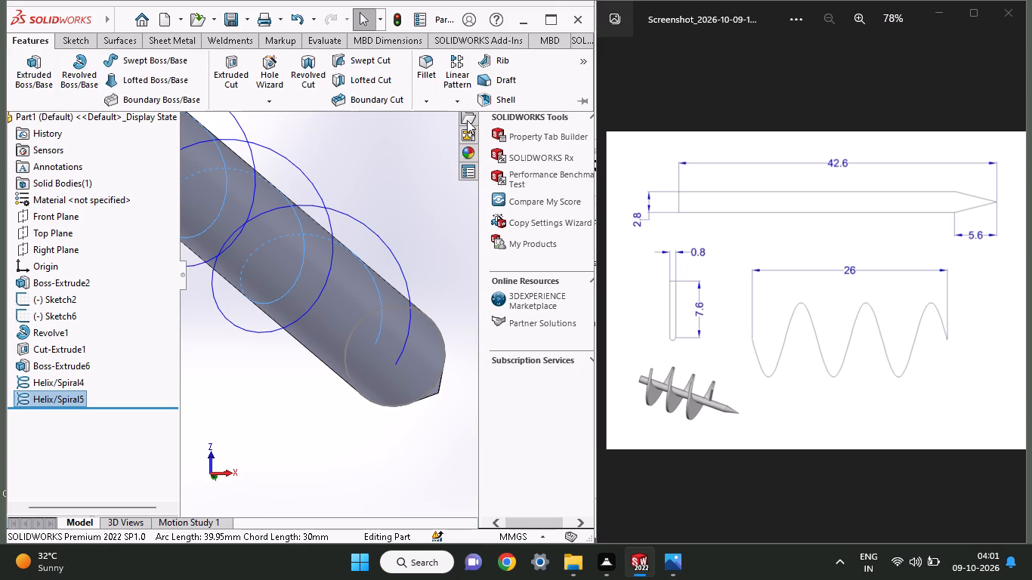
click(583, 65)
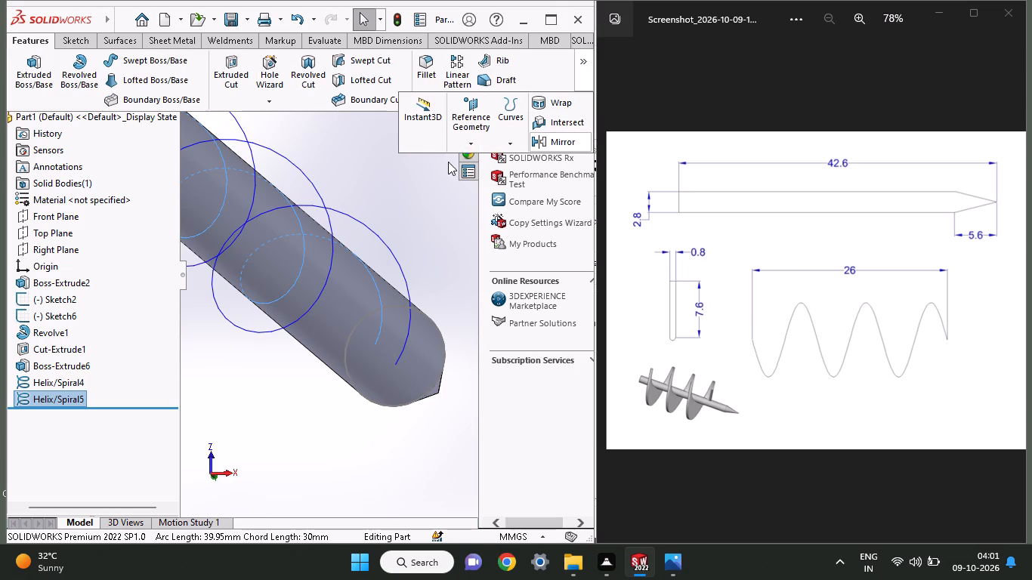
click(475, 128)
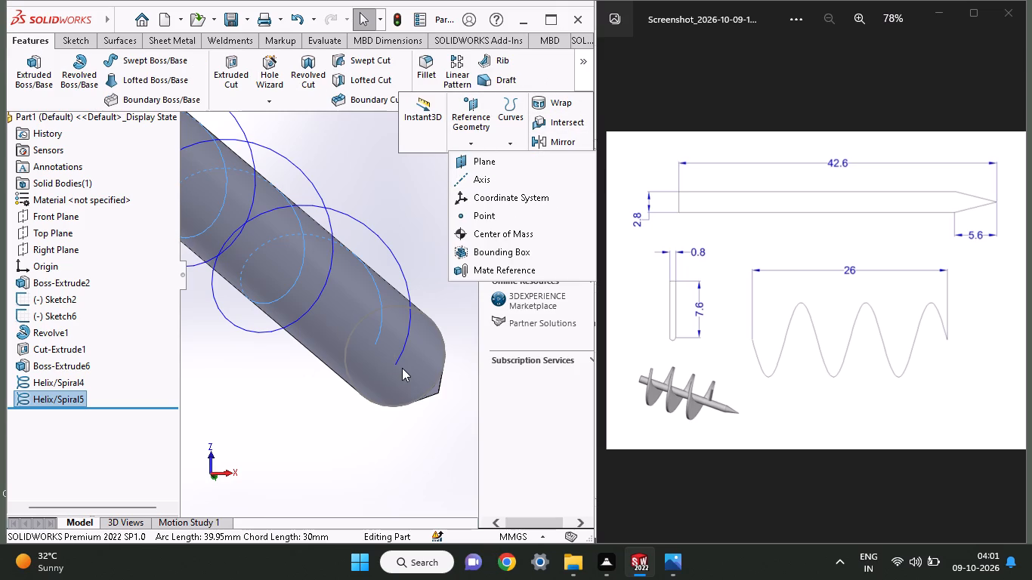
click(492, 168)
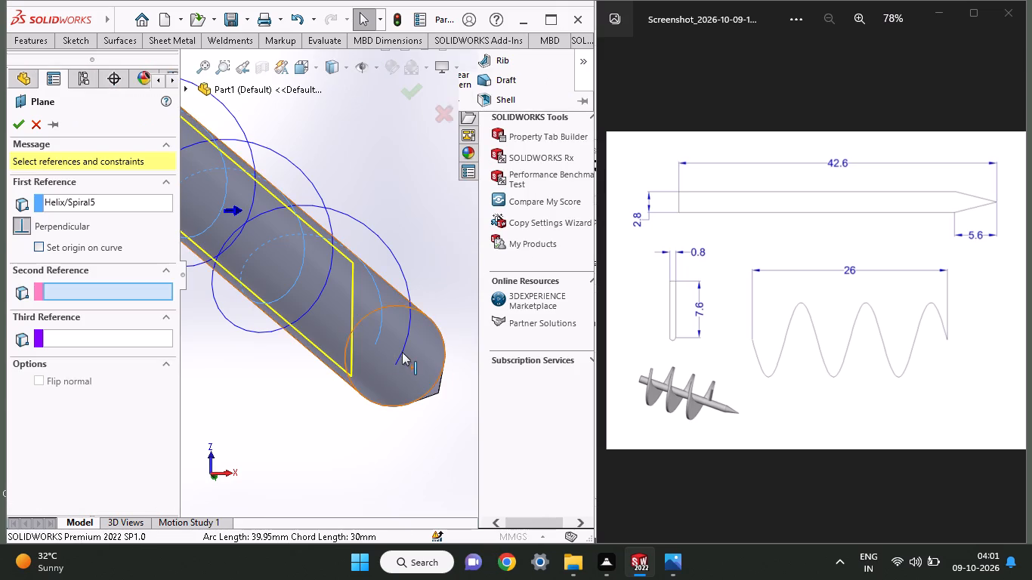
click(397, 366)
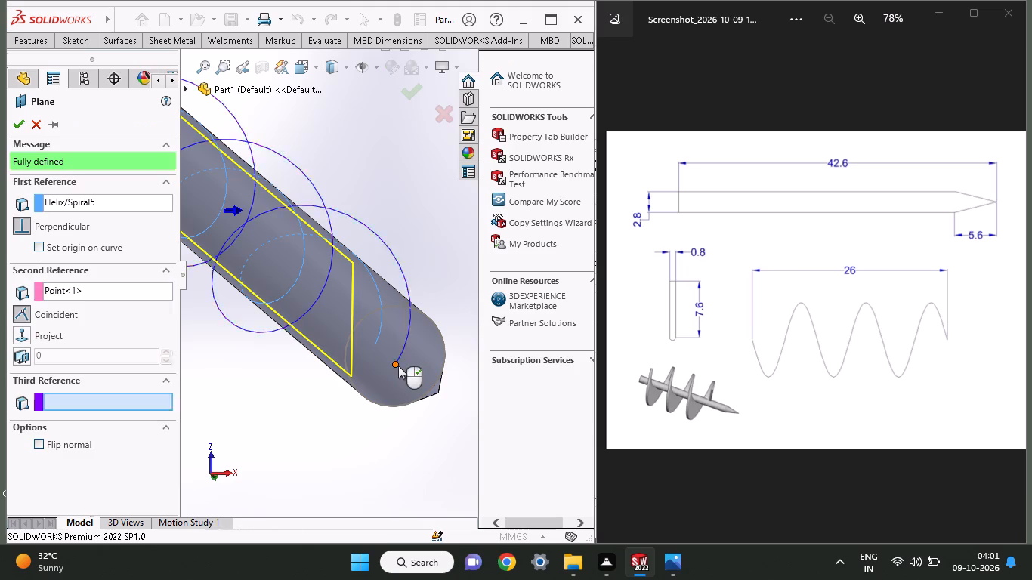
scroll(379, 387, down, 1)
scroll(399, 391, up, 1)
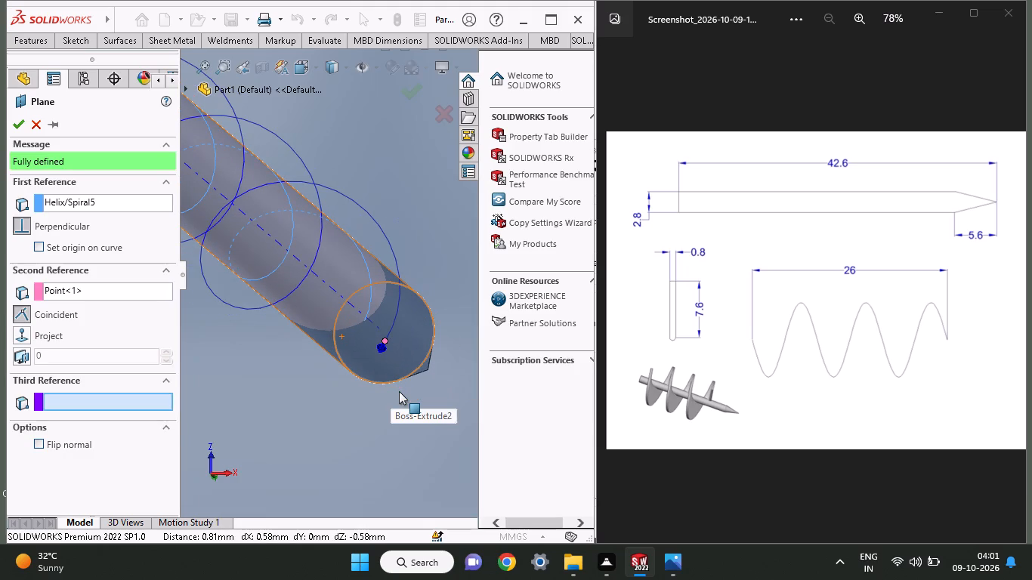
ctrl+scroll(399, 391, up, 9)
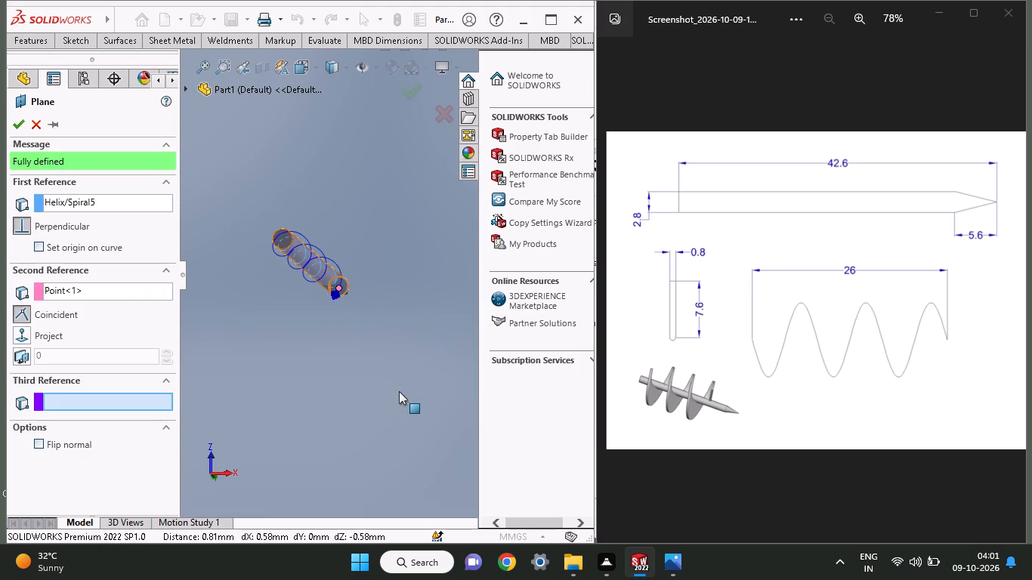
ctrl+scroll(399, 391, up, 5)
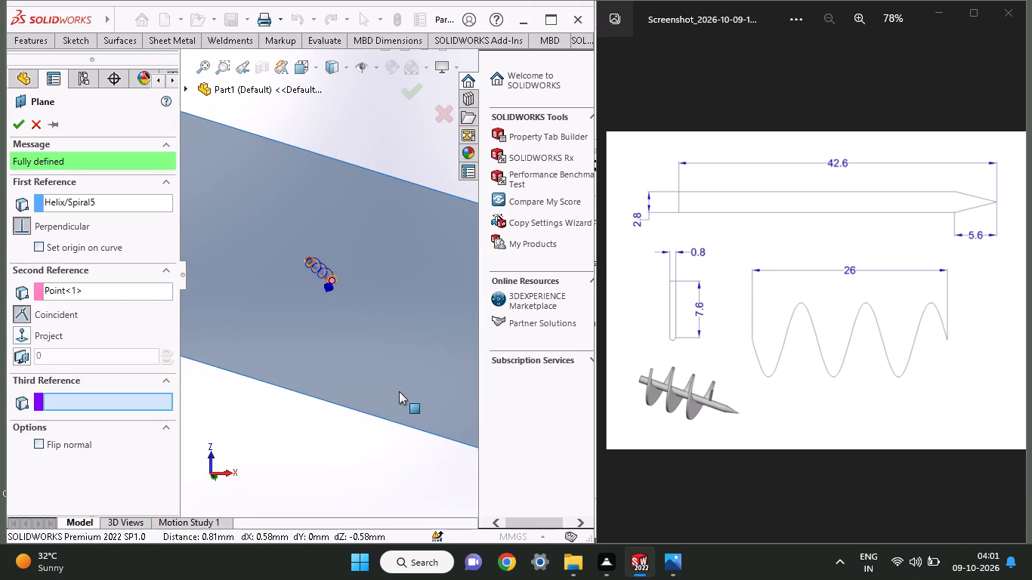
click(11, 131)
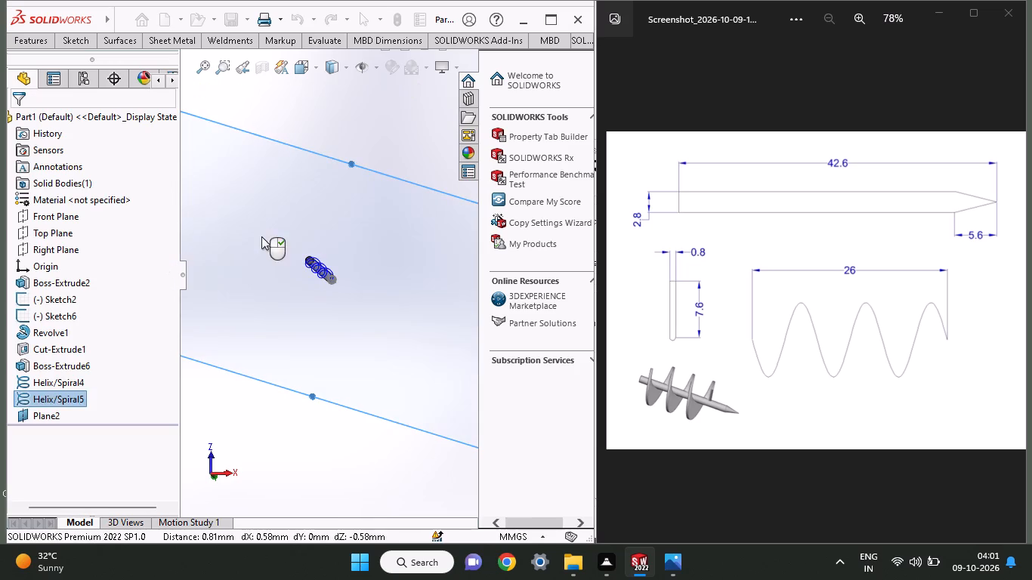
Examine the ends of the inner and outer helices close up near the shaft's tip.
scroll(366, 291, down, 1)
scroll(367, 289, up, 1)
scroll(369, 288, down, 3)
scroll(360, 273, up, 1)
scroll(360, 273, down, 5)
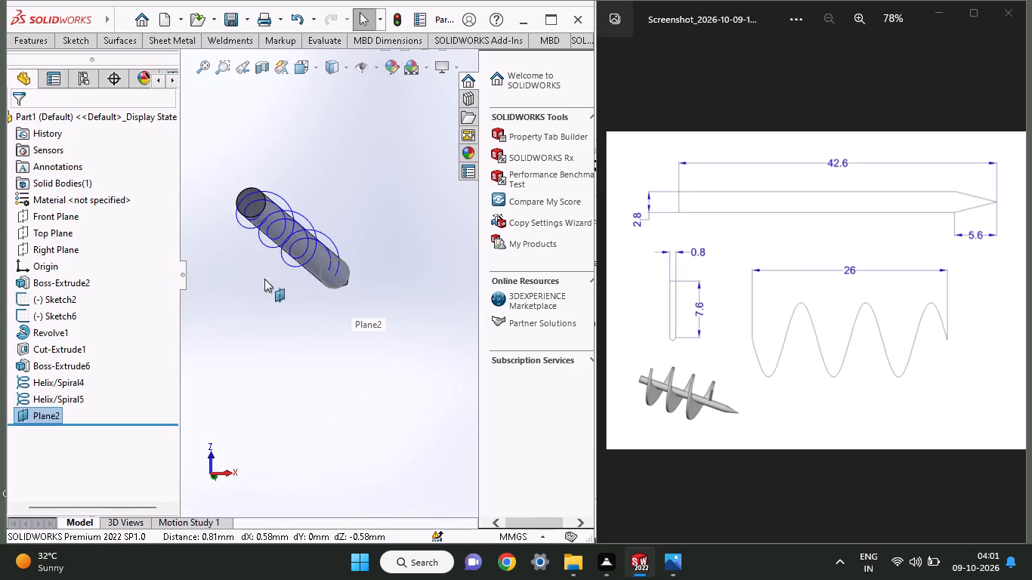
scroll(443, 415, up, 1)
scroll(376, 335, down, 1)
scroll(368, 319, up, 1)
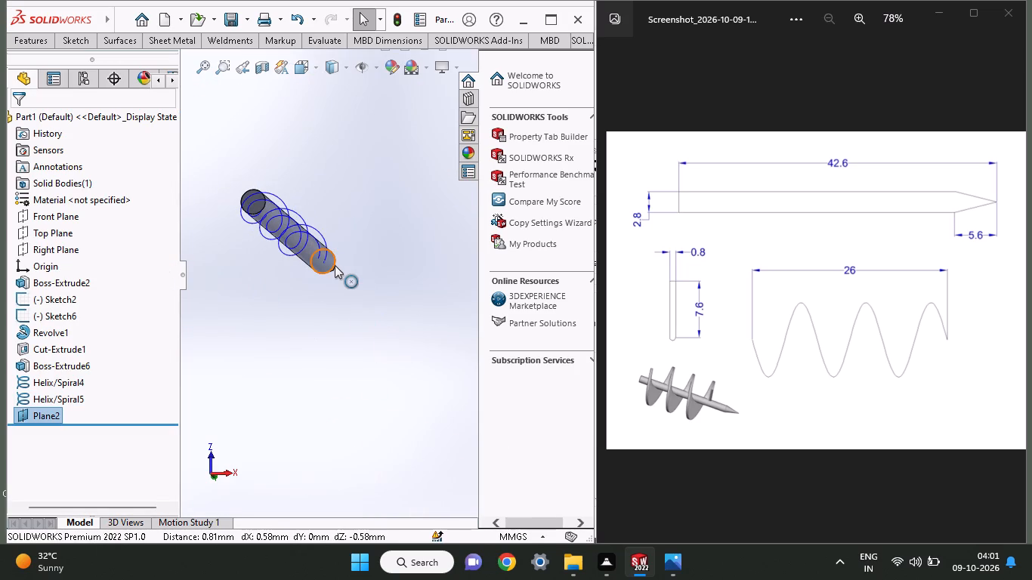
ctrl+scroll(335, 265, up, 3)
ctrl+scroll(335, 265, down, 6)
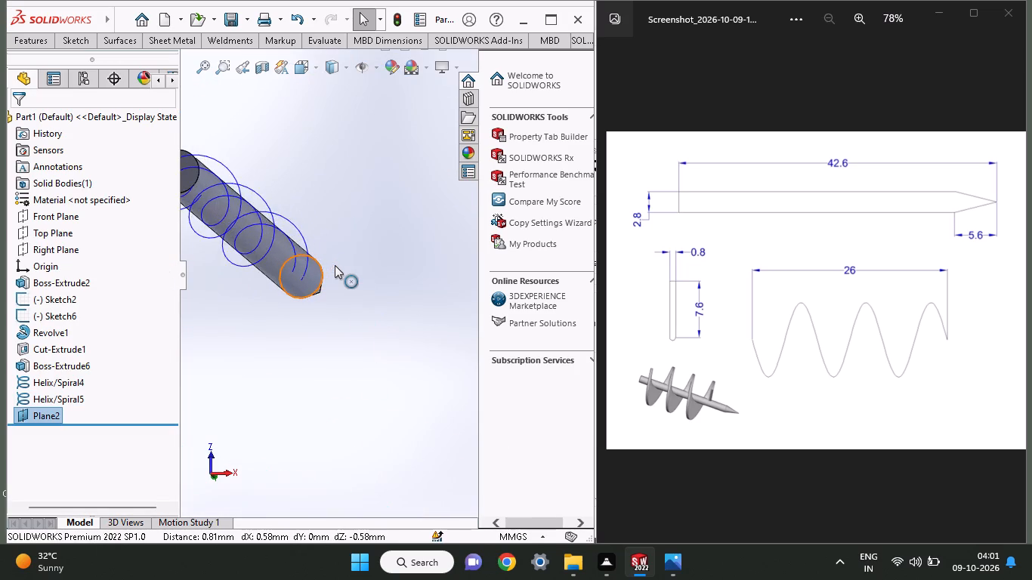
ctrl+scroll(335, 265, down, 4)
ctrl+scroll(251, 312, down, 6)
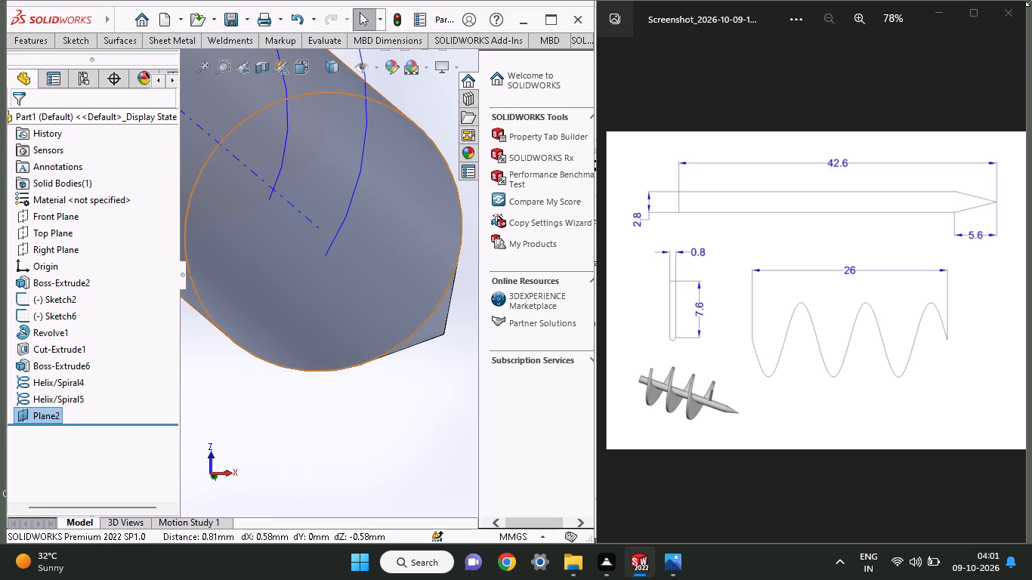
Open a sketch on the new plane perpendicular to the inner helix, using the Line tool.
click(76, 38)
click(113, 69)
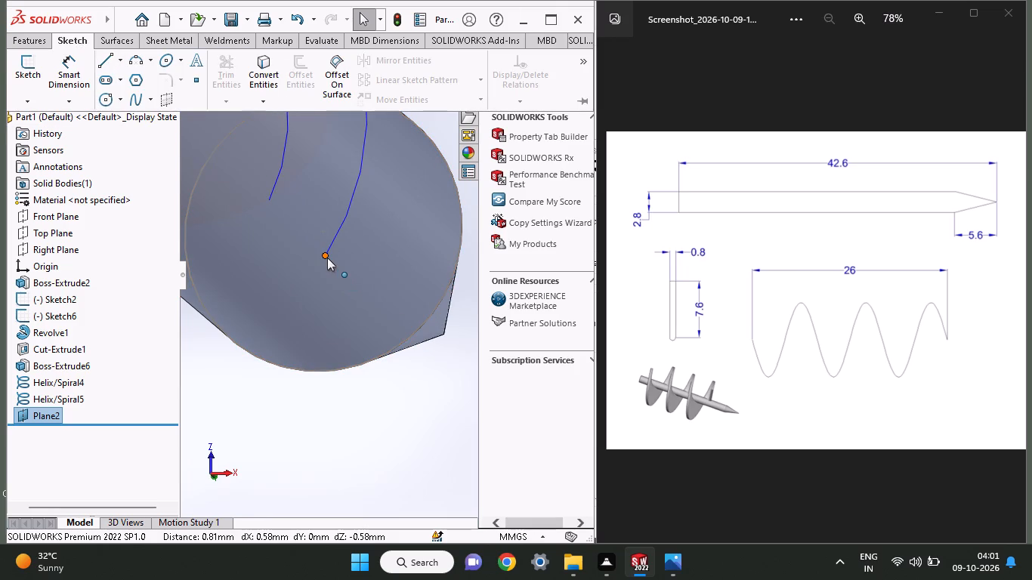
click(101, 63)
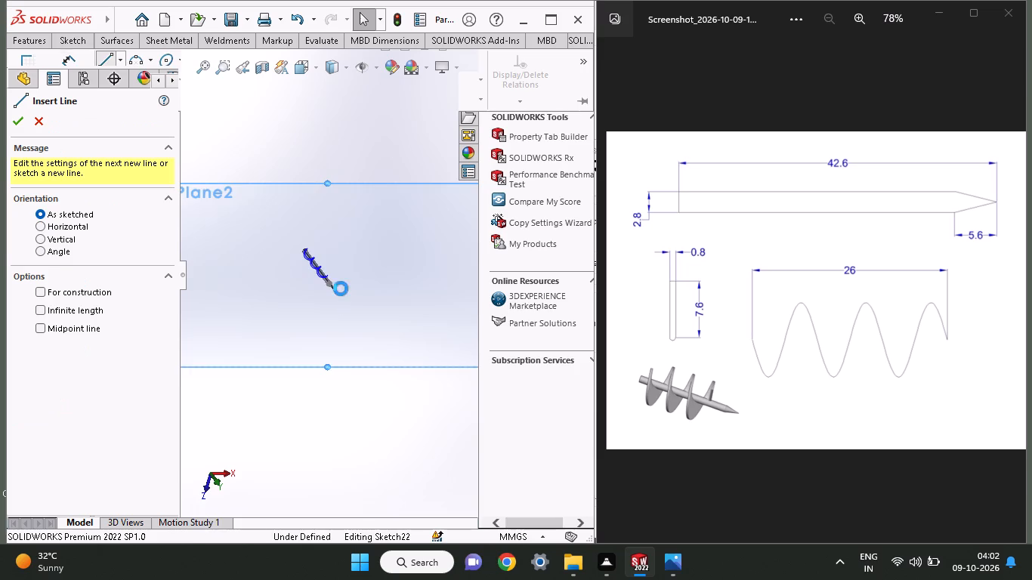
Examine where both helices end relative to the shaft's edge and the sketch origin near the pointed tip.
scroll(339, 284, down, 1)
scroll(339, 284, up, 1)
scroll(339, 284, down, 3)
scroll(339, 284, up, 1)
scroll(339, 284, down, 1)
scroll(339, 284, up, 1)
scroll(339, 284, down, 1)
scroll(339, 284, up, 1)
scroll(339, 284, down, 1)
scroll(339, 284, up, 1)
scroll(339, 284, down, 3)
scroll(249, 215, up, 1)
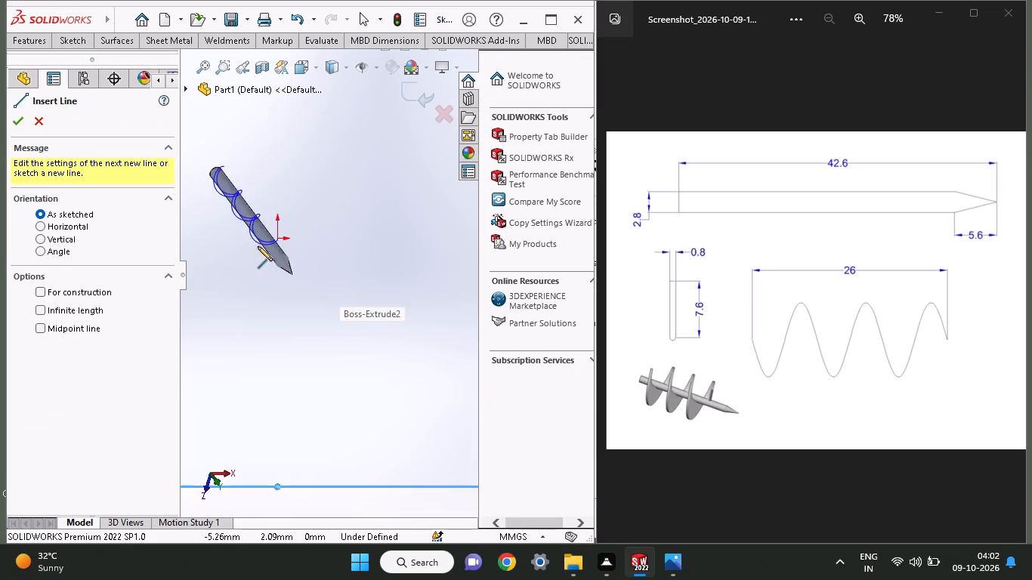
scroll(260, 256, down, 1)
scroll(261, 258, up, 1)
scroll(261, 258, down, 1)
scroll(261, 258, up, 1)
scroll(261, 258, down, 1)
scroll(264, 251, up, 1)
scroll(270, 251, down, 2)
scroll(303, 242, up, 1)
scroll(304, 245, down, 1)
scroll(317, 251, up, 1)
scroll(318, 258, down, 1)
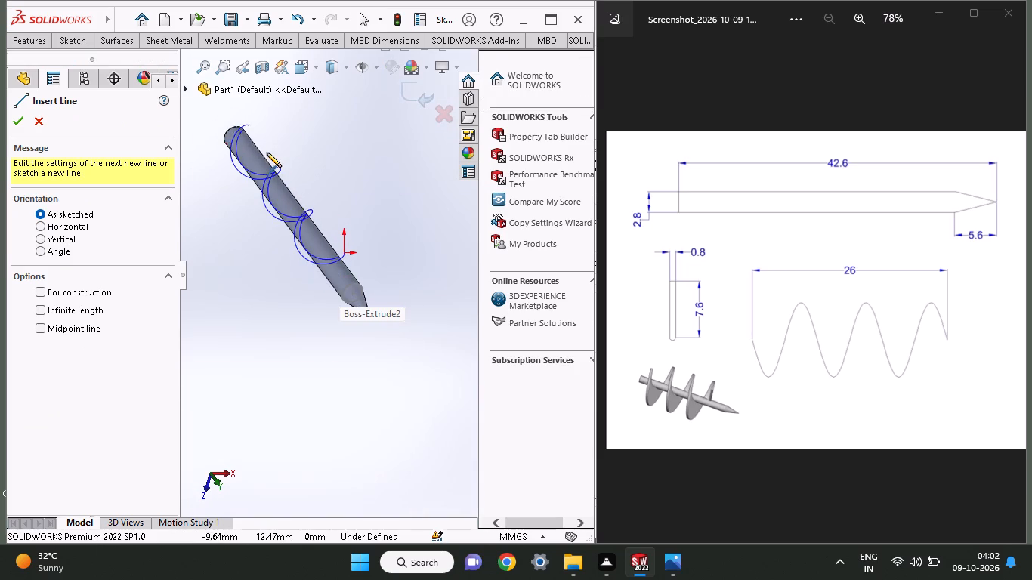
scroll(267, 153, up, 1)
scroll(267, 154, down, 1)
scroll(169, 114, up, 1)
scroll(254, 156, down, 1)
scroll(281, 157, up, 1)
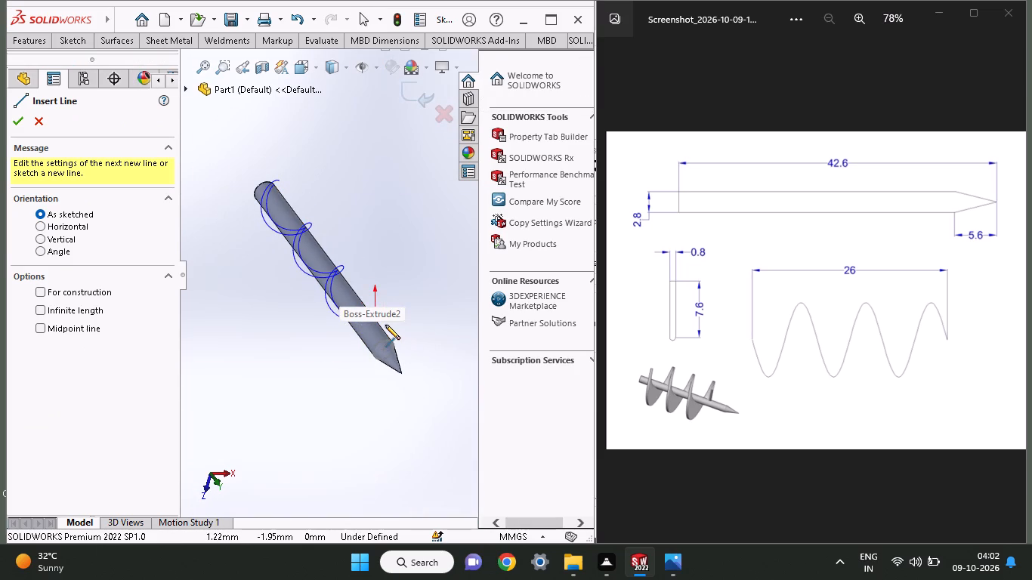
ctrl+scroll(385, 325, up, 2)
ctrl+scroll(385, 325, down, 5)
ctrl+scroll(304, 260, down, 4)
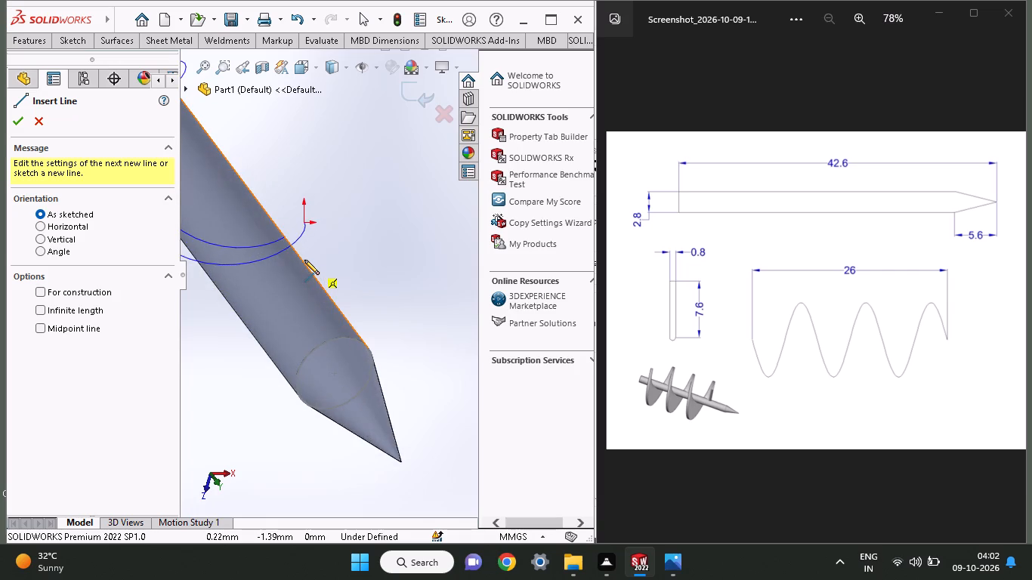
ctrl+scroll(304, 260, down, 7)
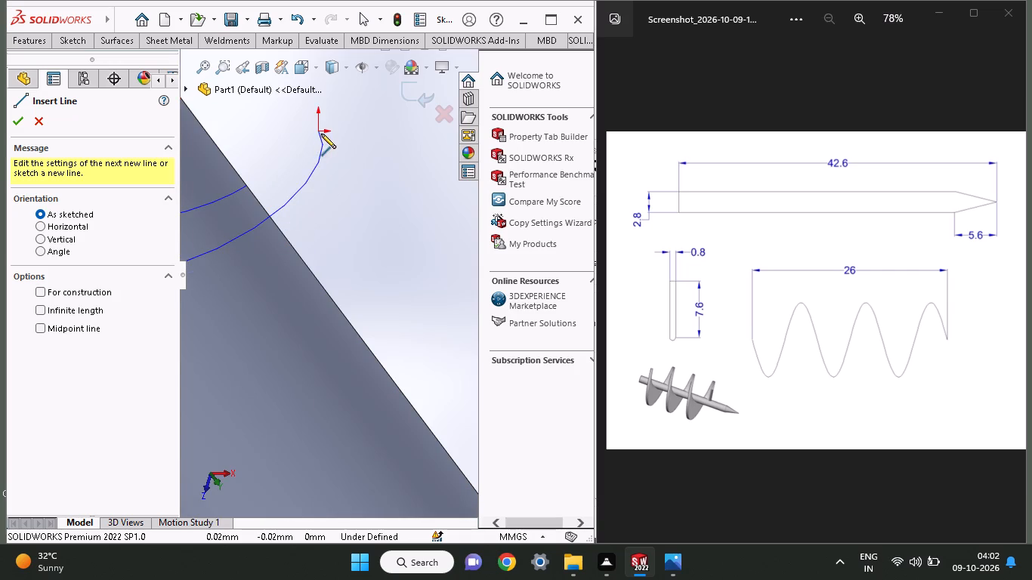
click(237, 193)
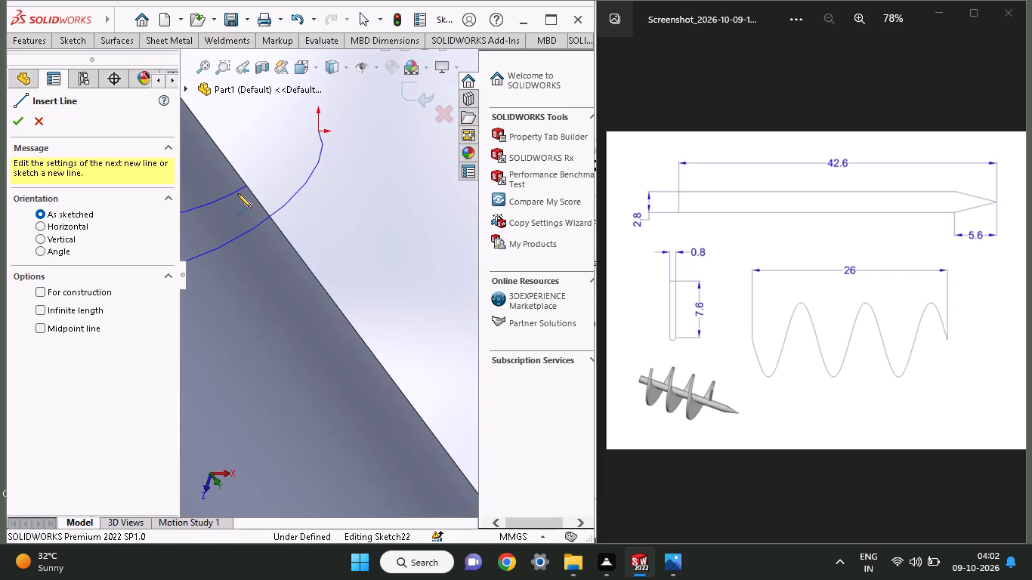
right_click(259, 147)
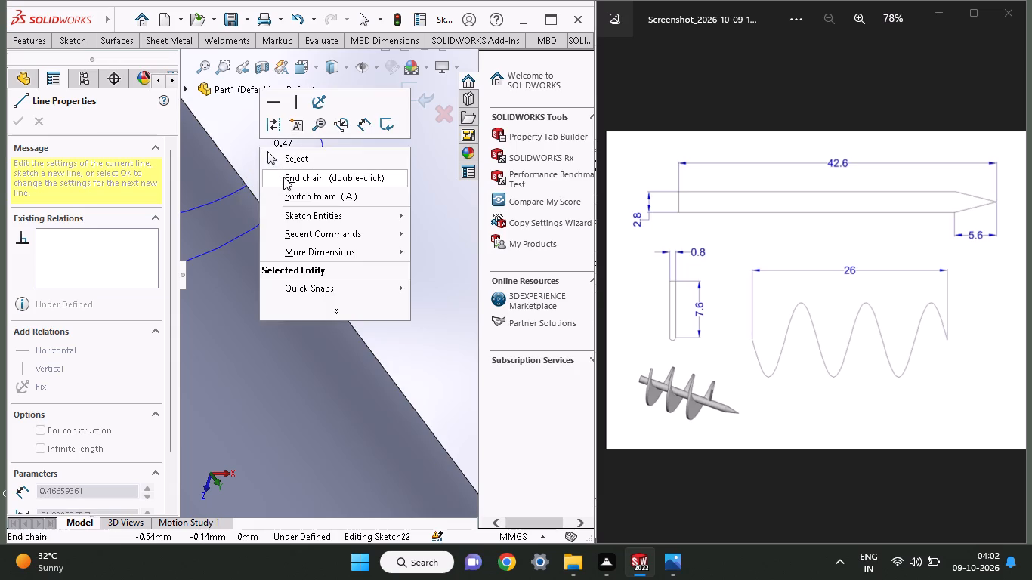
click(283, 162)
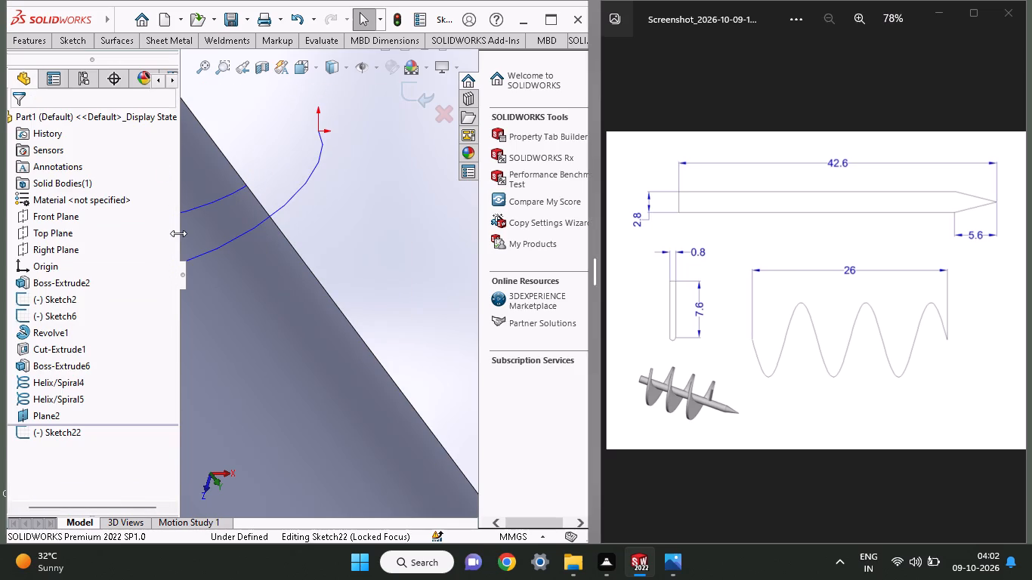
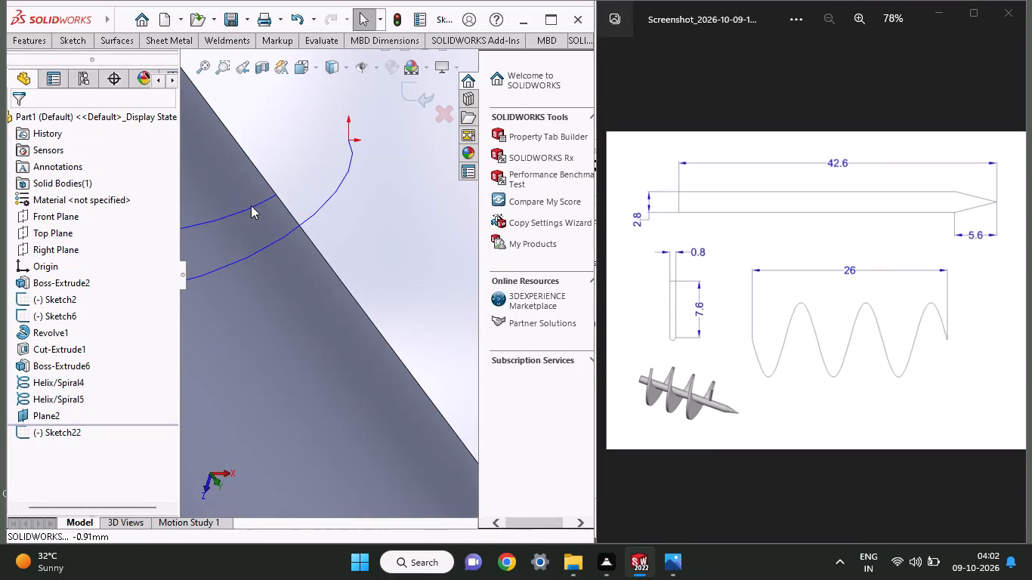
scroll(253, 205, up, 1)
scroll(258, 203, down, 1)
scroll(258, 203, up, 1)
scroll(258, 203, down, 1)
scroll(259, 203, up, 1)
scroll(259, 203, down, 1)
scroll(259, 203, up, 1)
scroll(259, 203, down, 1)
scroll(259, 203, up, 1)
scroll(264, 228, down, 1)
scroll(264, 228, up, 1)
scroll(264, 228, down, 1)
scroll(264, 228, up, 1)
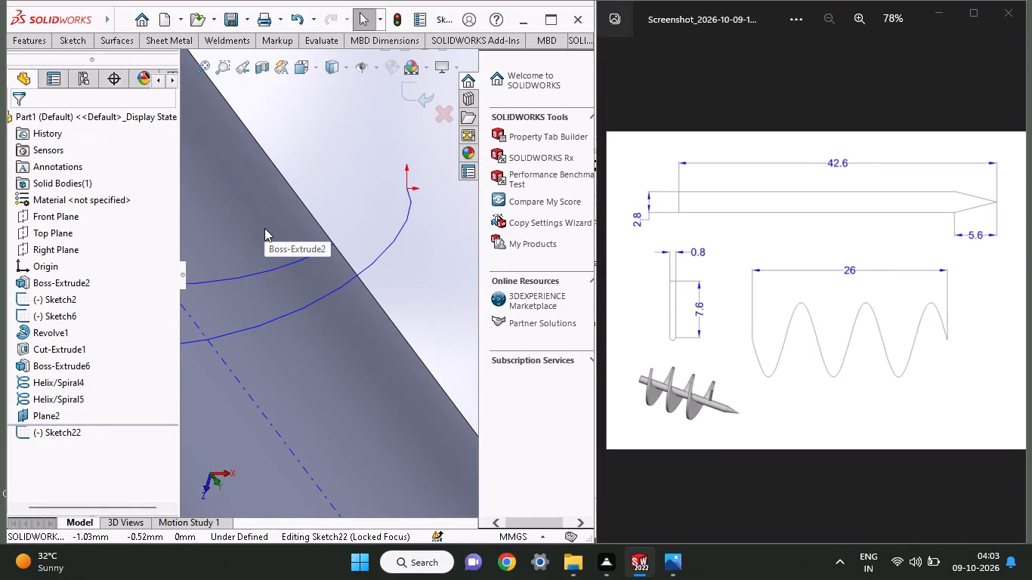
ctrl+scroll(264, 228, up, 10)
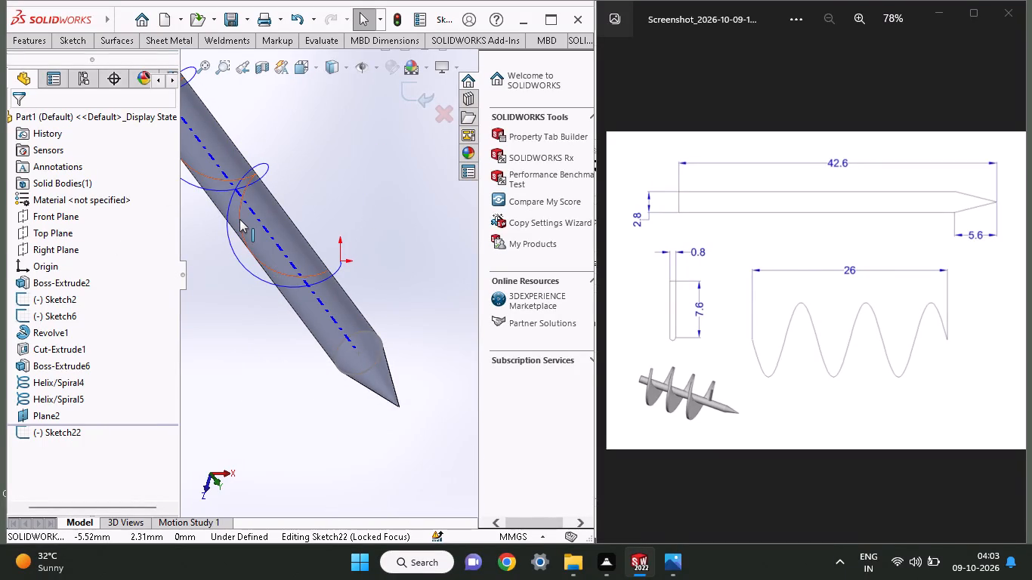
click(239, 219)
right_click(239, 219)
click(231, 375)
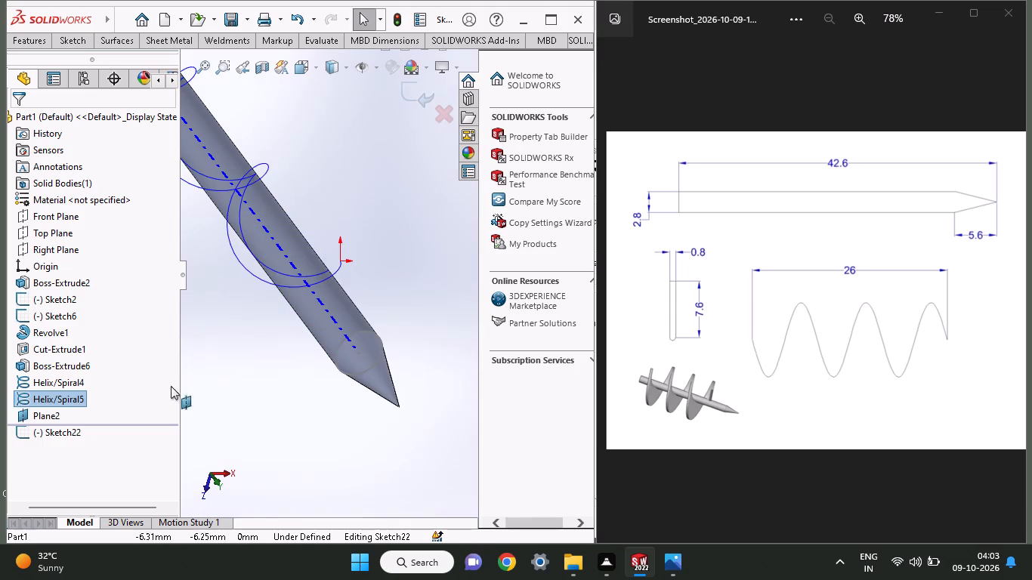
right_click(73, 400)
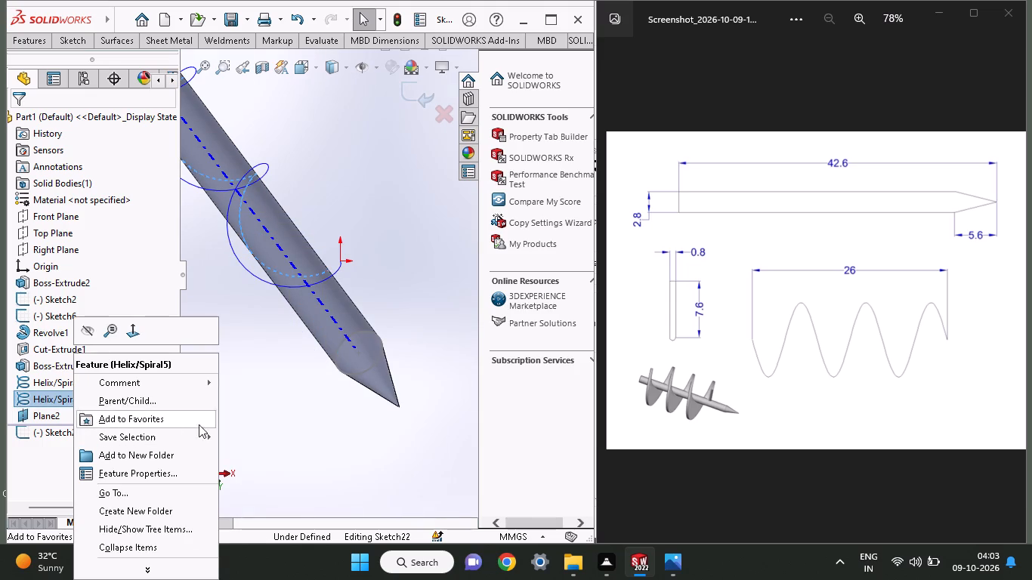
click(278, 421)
Undo the sketch on the perpendicular plane, the plane itself and the inner helix, back to the inner helix's base-circle sketch.
key(ctrl+z)
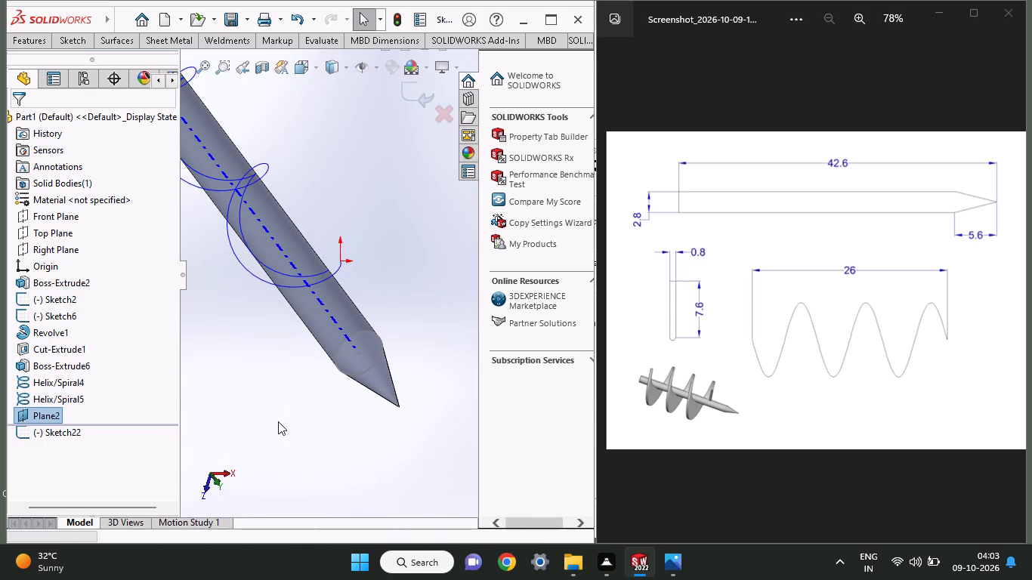
key(ctrl+z)
key(ctrl+z)
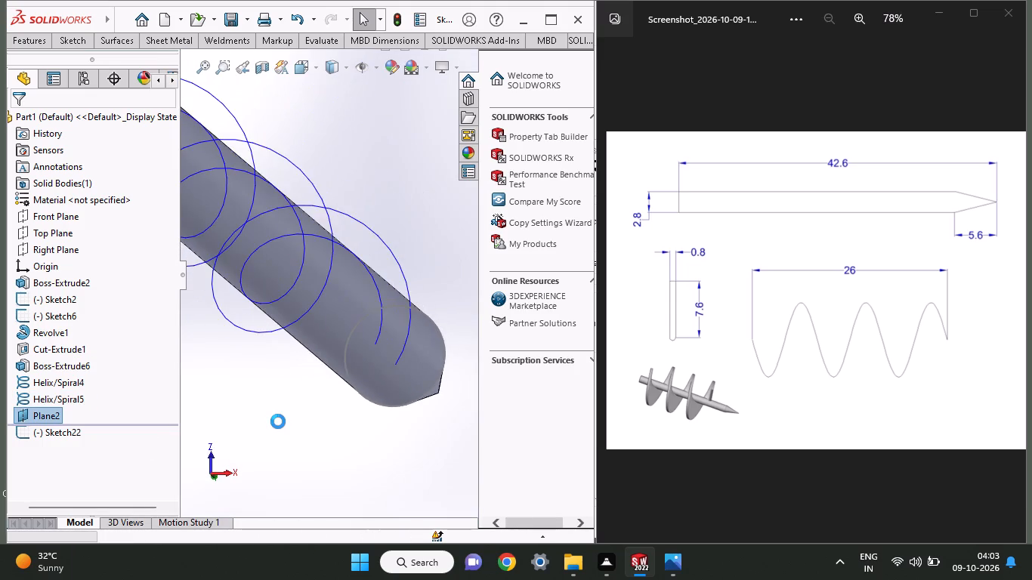
key(ctrl+z)
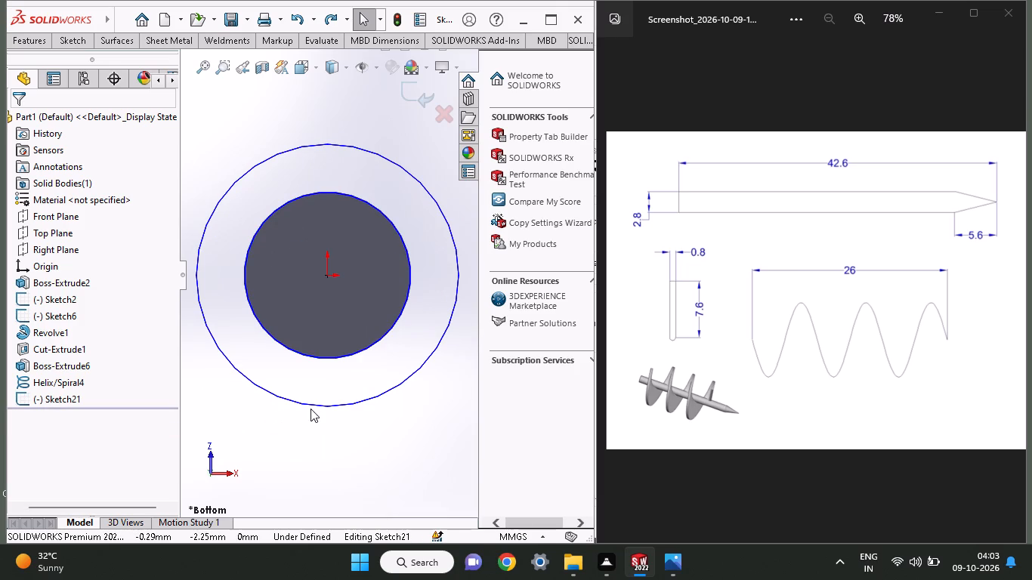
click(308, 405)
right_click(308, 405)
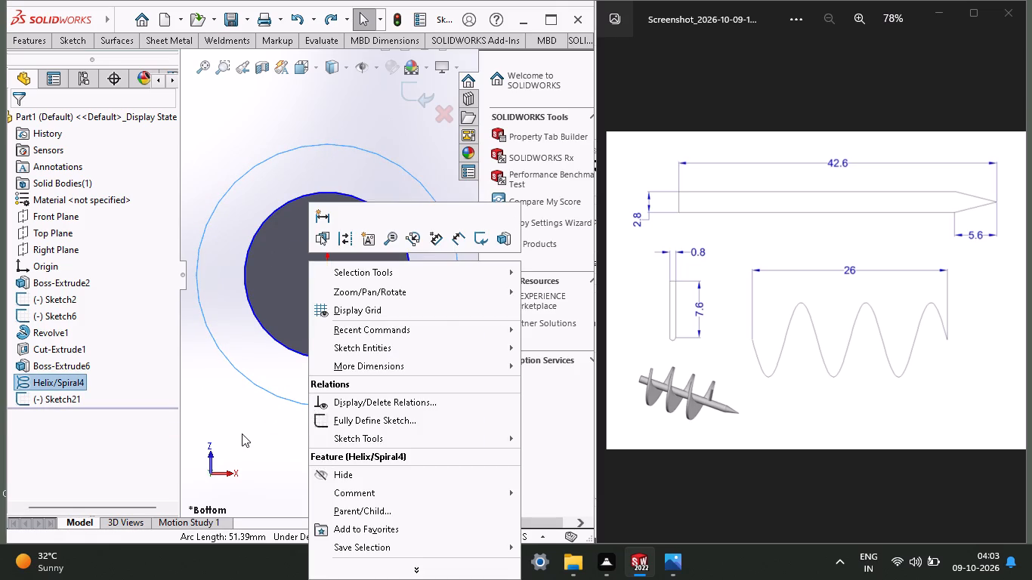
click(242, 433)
Undo the inner circle sketch and the outer helix, back to the outer helix's base-circle sketch.
scroll(363, 356, down, 1)
middle_drag(341, 378, 297, 427)
scroll(297, 427, up, 1)
scroll(297, 427, down, 1)
scroll(297, 427, up, 2)
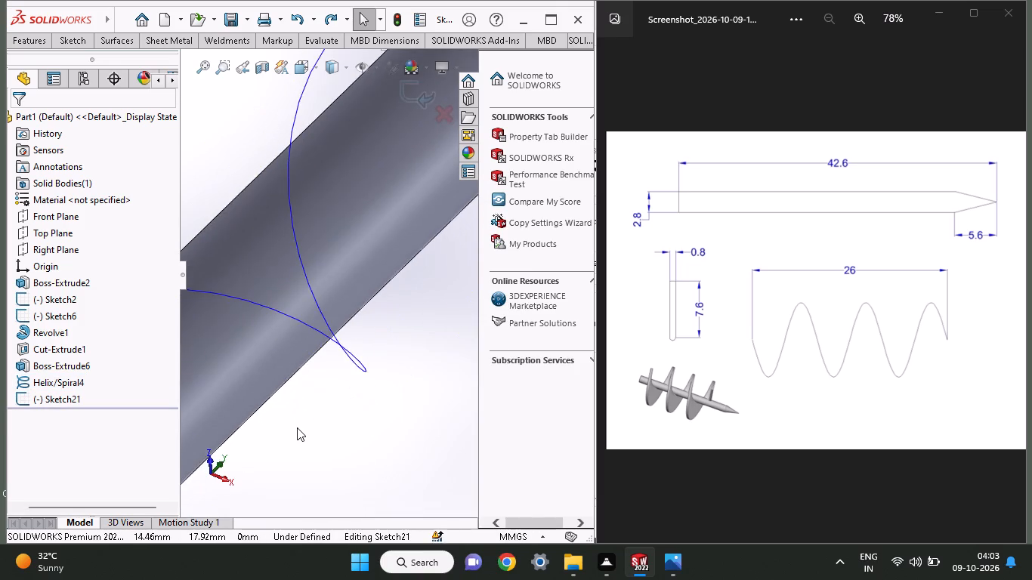
scroll(297, 427, up, 1)
scroll(306, 394, down, 1)
scroll(306, 394, up, 3)
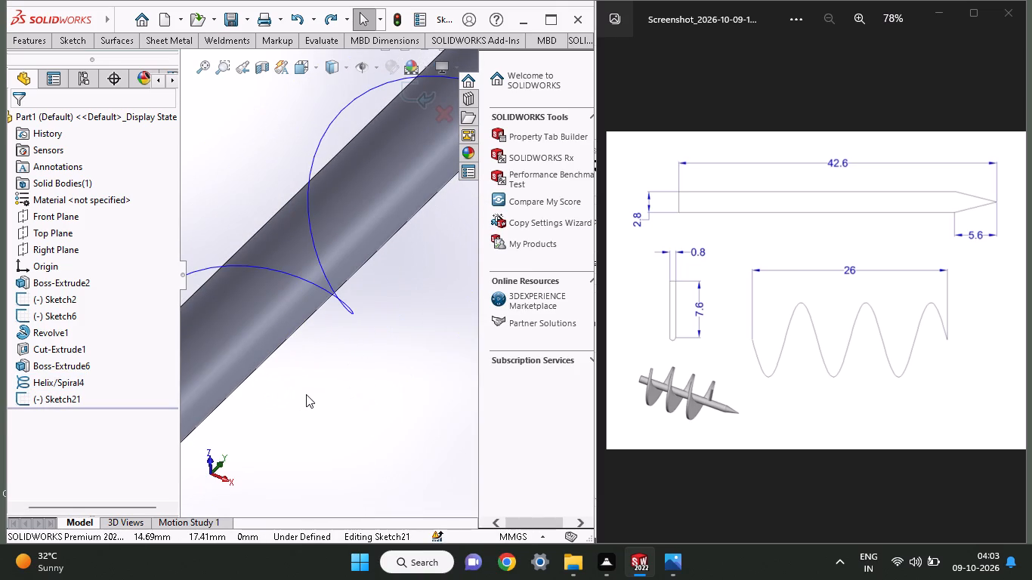
key(ctrl+z)
key(ctrl+z)
key(ctrl+z)
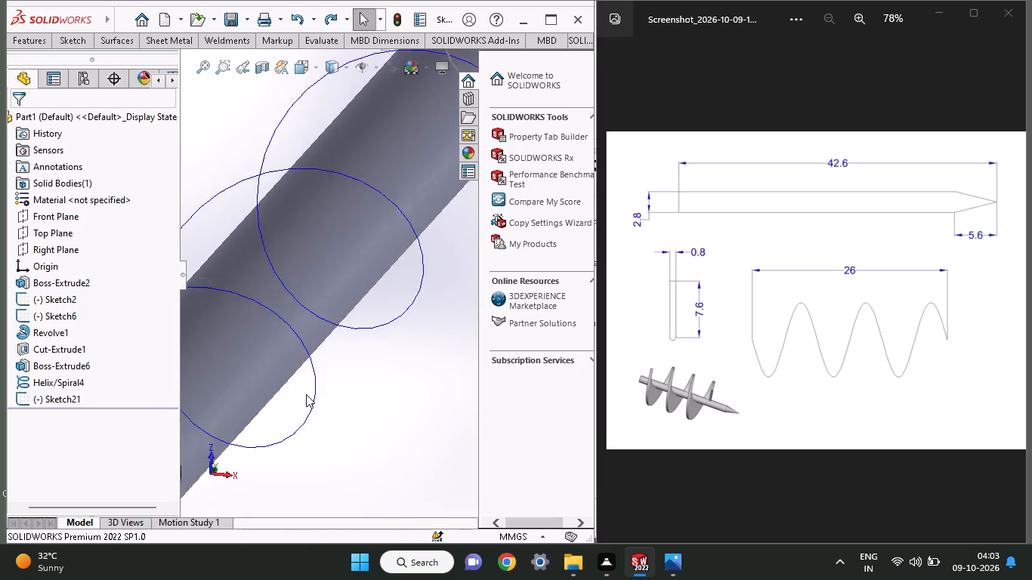
key(ctrl+z)
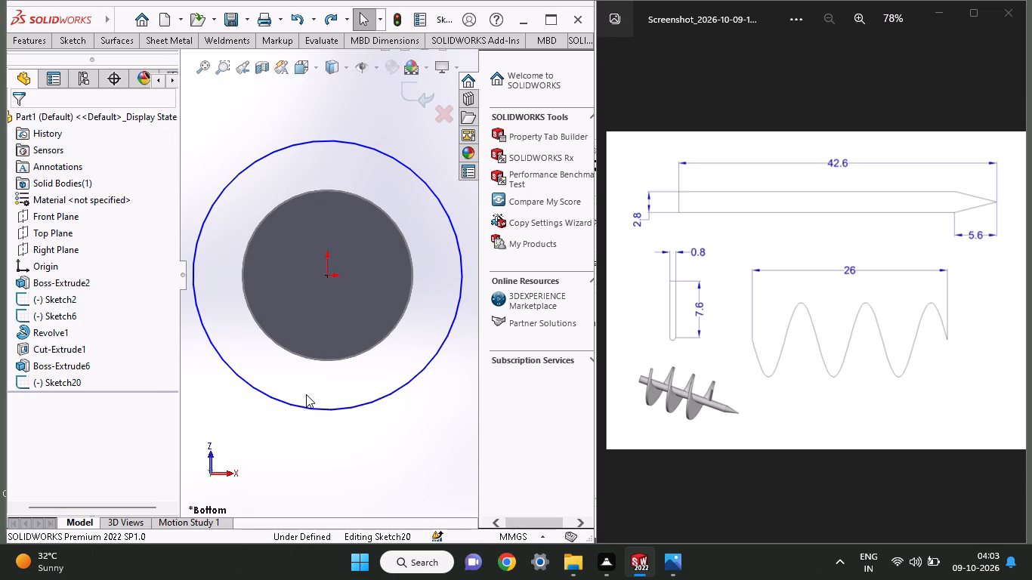
Delete the outer helix's base circle around the shaft's flat end.
scroll(306, 394, down, 1)
scroll(306, 394, up, 1)
scroll(317, 370, down, 1)
middle_drag(317, 372, 312, 406)
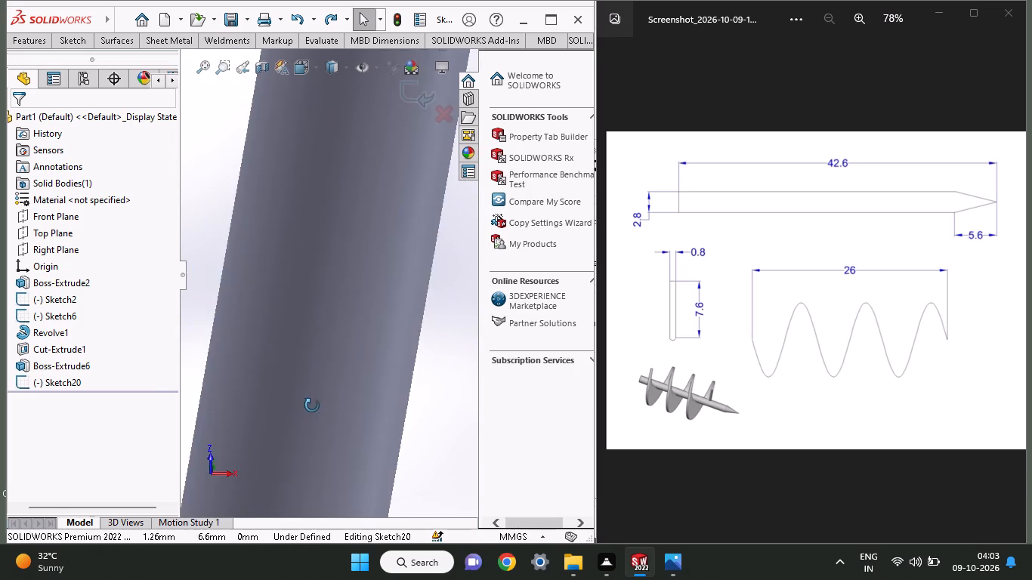
middle_drag(312, 406, 312, 406)
scroll(312, 406, up, 1)
scroll(312, 406, down, 1)
scroll(312, 406, up, 1)
scroll(312, 406, down, 1)
scroll(312, 406, up, 1)
scroll(312, 406, down, 1)
scroll(312, 406, up, 1)
scroll(312, 406, down, 1)
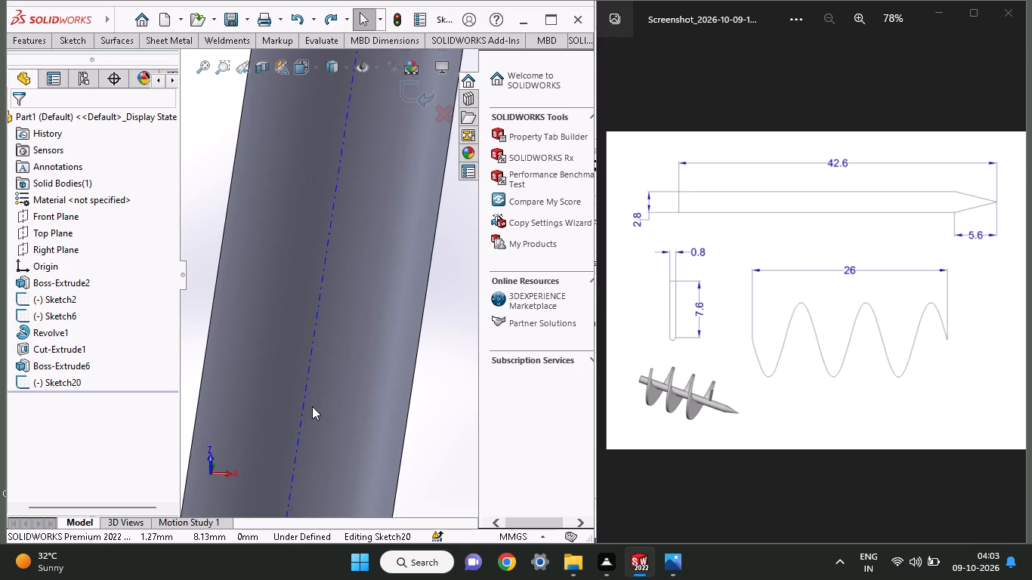
scroll(312, 406, right, 2)
ctrl+scroll(312, 406, up, 5)
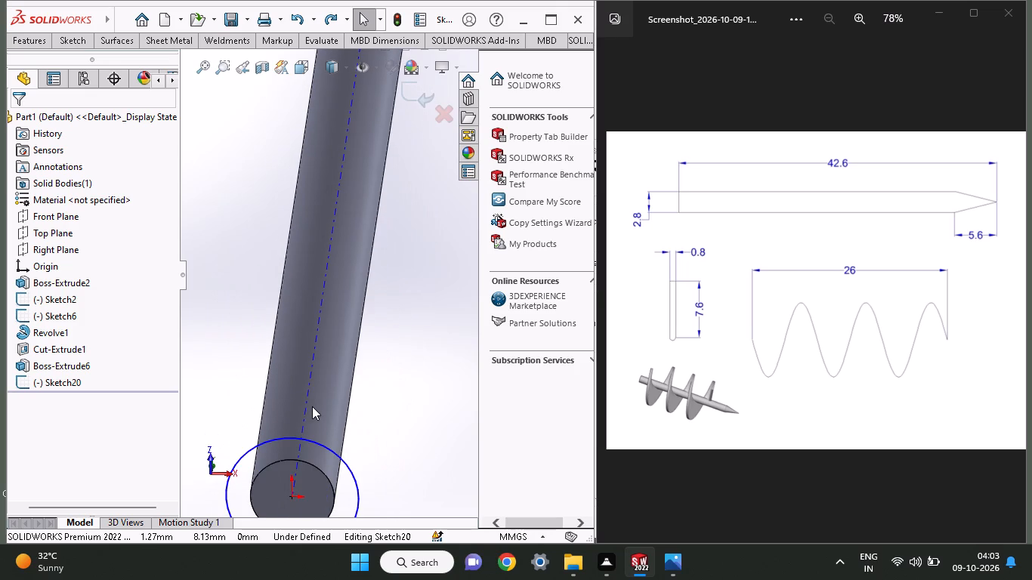
click(274, 439)
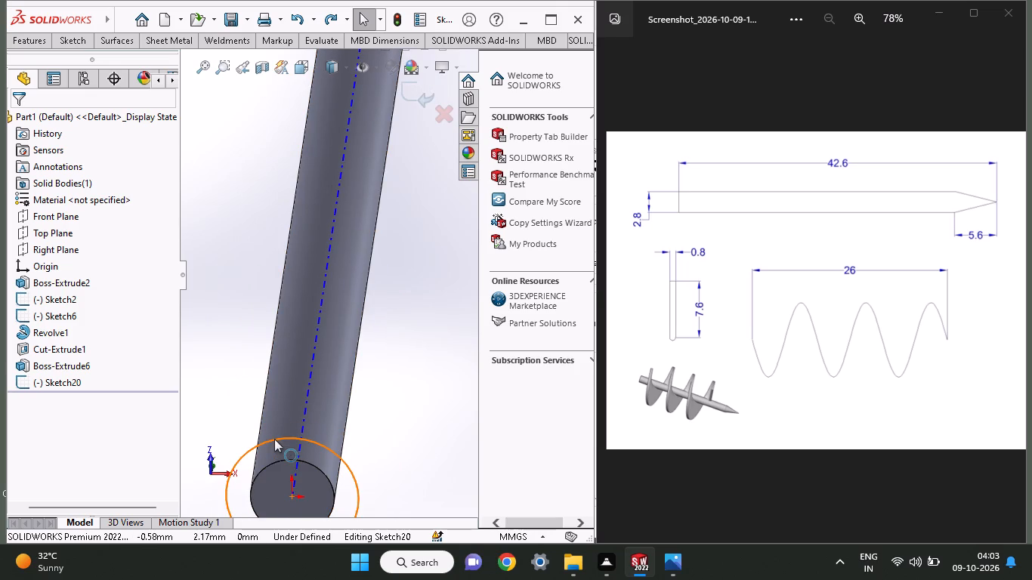
right_click(274, 439)
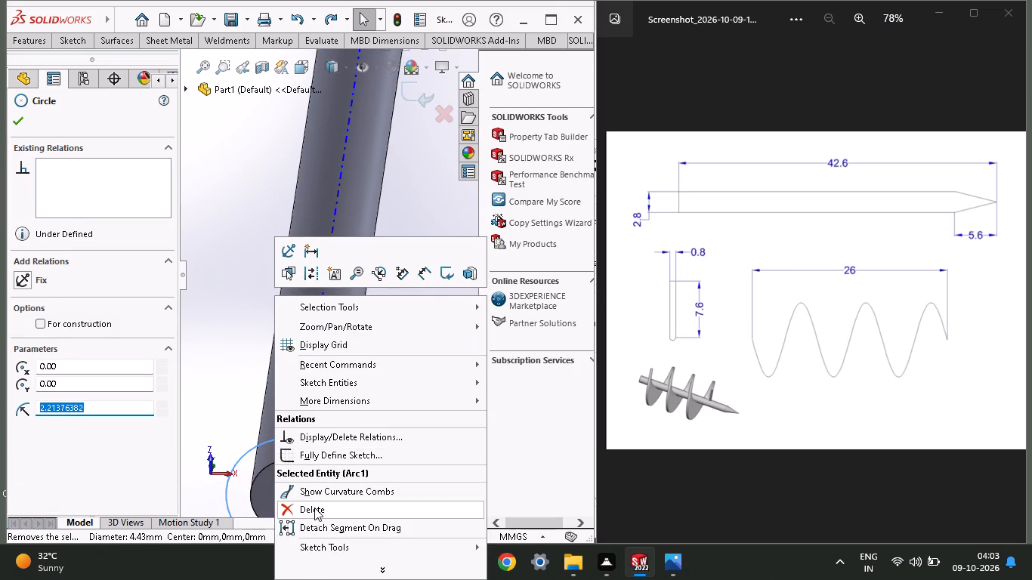
click(314, 507)
Exit the emptied sketch and open a new sketch on the shaft's flat end face.
scroll(354, 430, up, 1)
scroll(355, 417, down, 1)
middle_drag(355, 417, 360, 358)
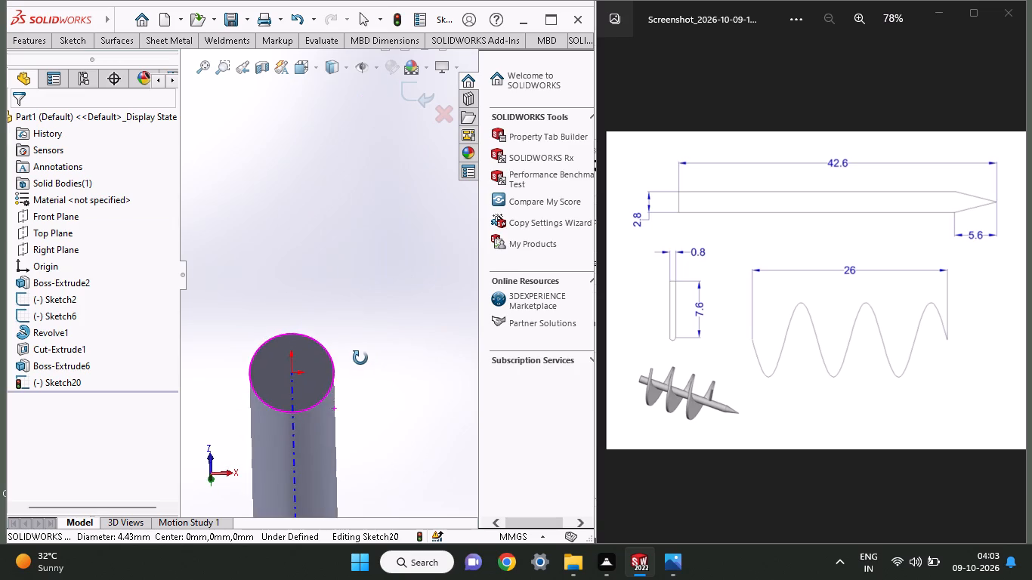
middle_drag(360, 358, 360, 401)
scroll(360, 401, up, 2)
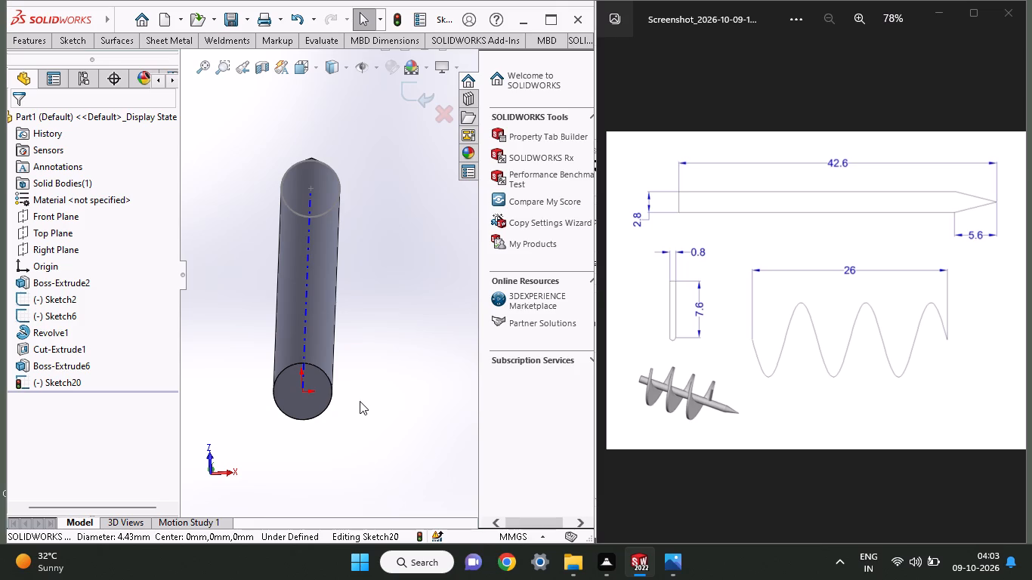
click(277, 396)
click(292, 381)
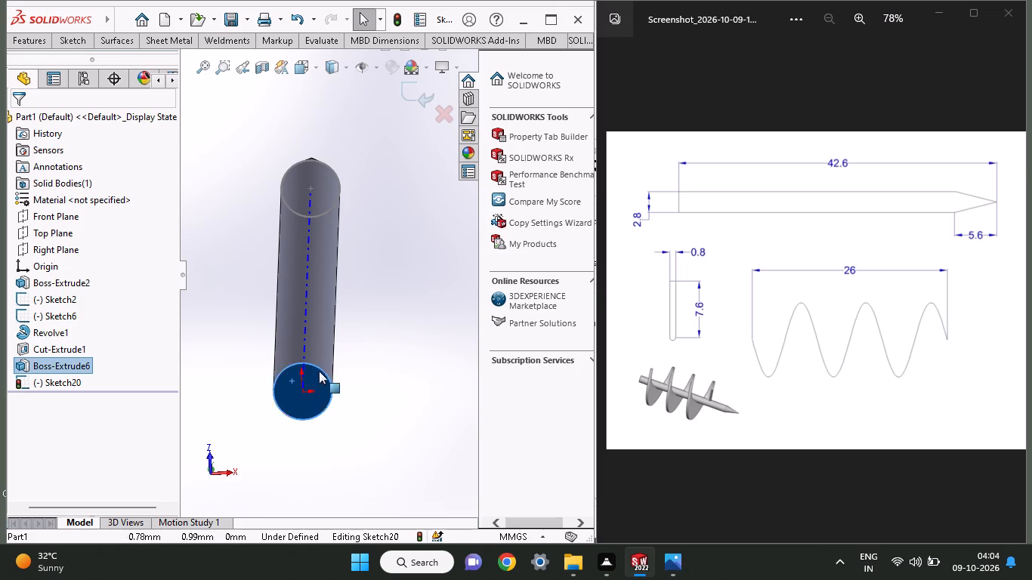
right_click(369, 330)
click(536, 316)
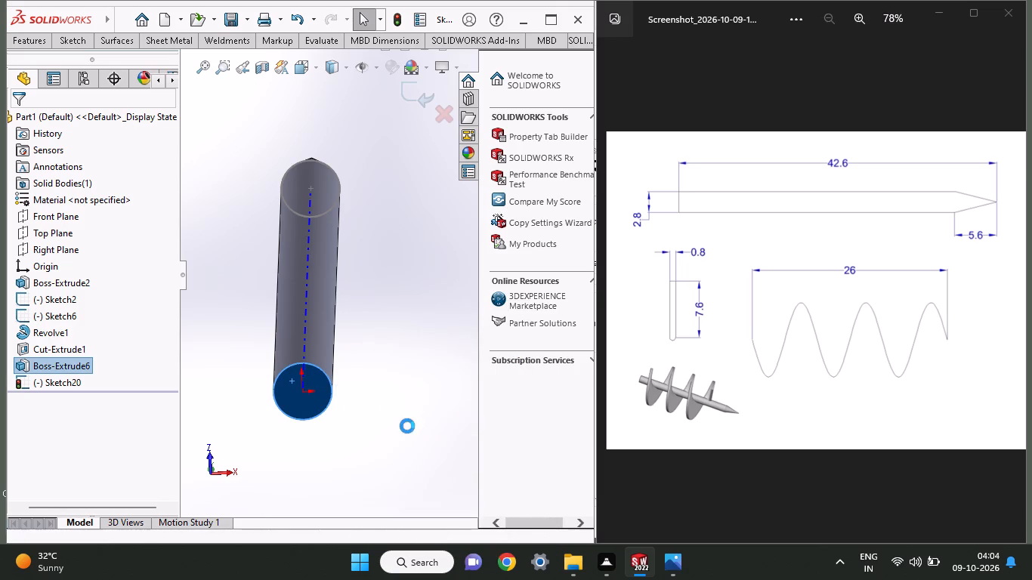
click(315, 403)
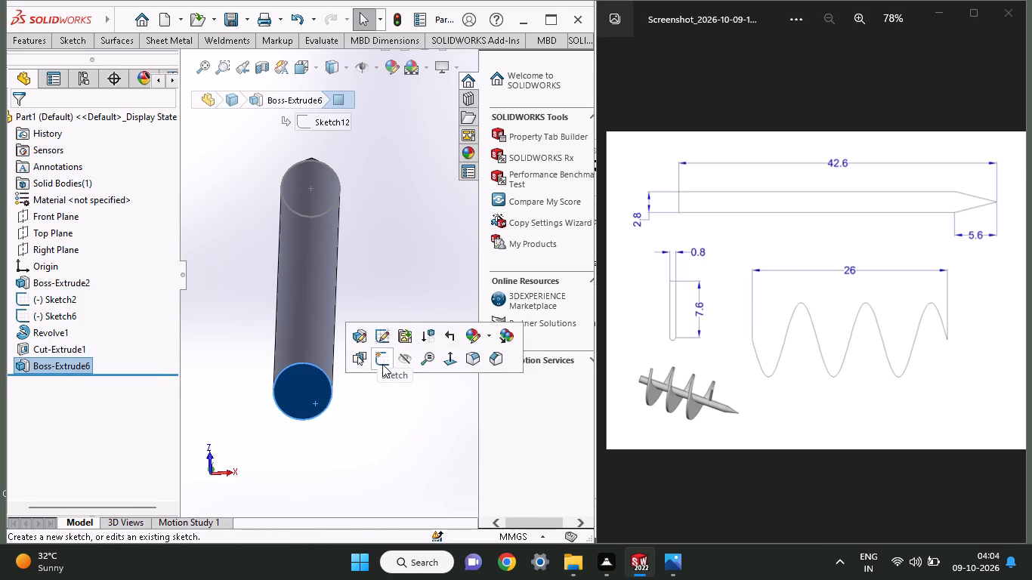
click(382, 364)
Draw a circle of about 1.86 mm radius centred on the origin, surrounding the shaft's end face.
scroll(352, 367, up, 1)
scroll(349, 356, down, 1)
scroll(349, 356, up, 1)
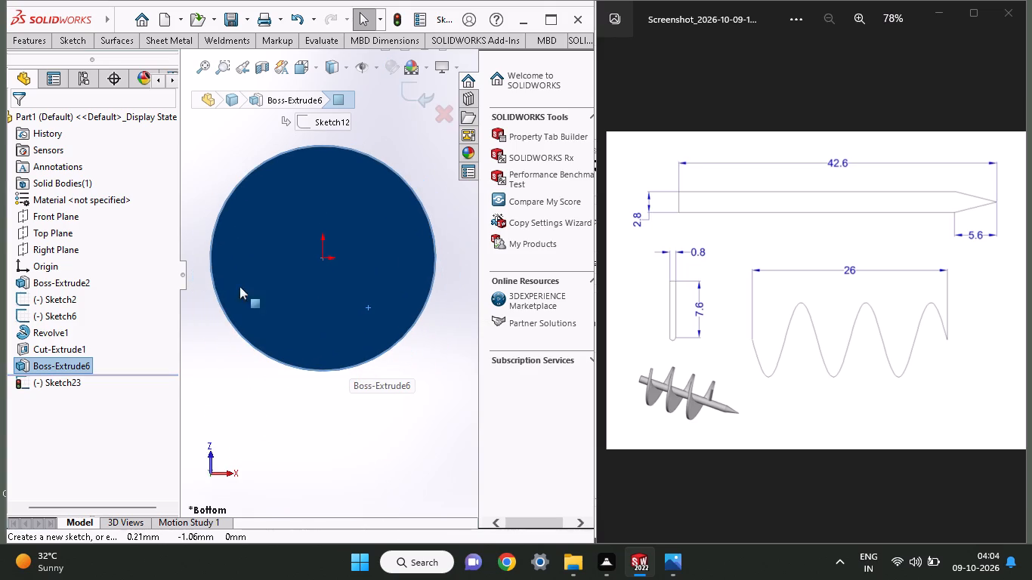
click(84, 36)
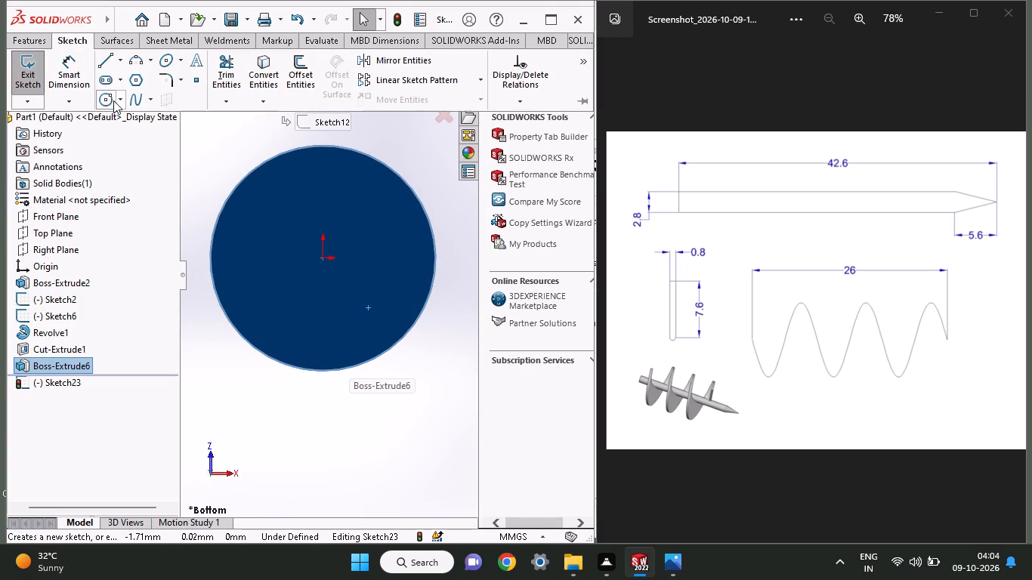
click(105, 103)
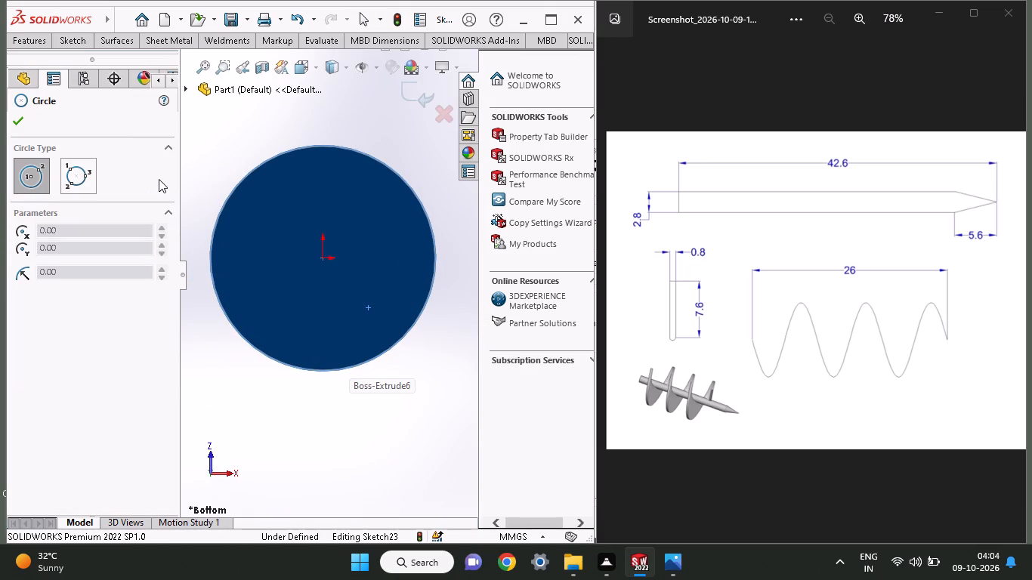
click(323, 255)
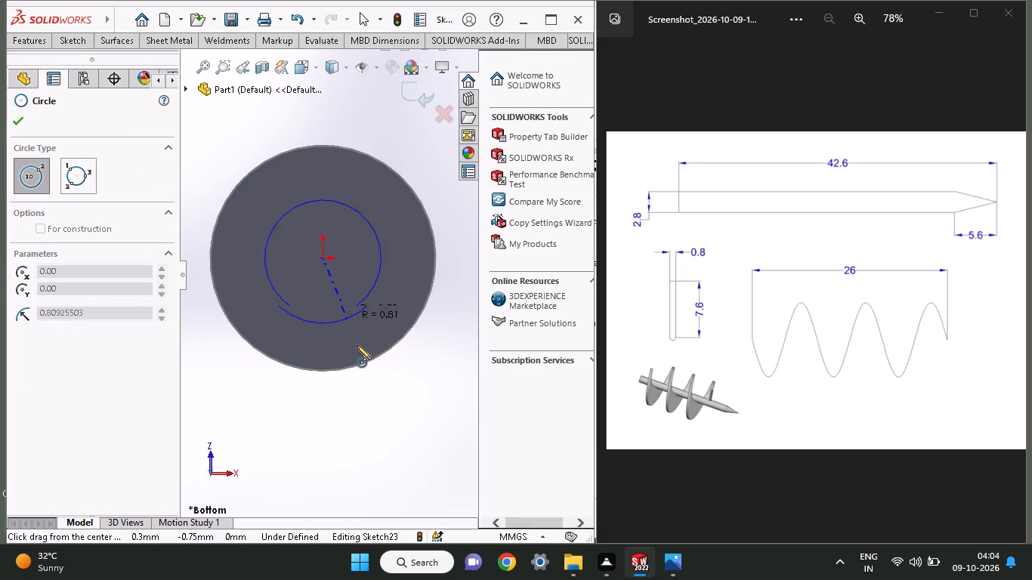
click(372, 400)
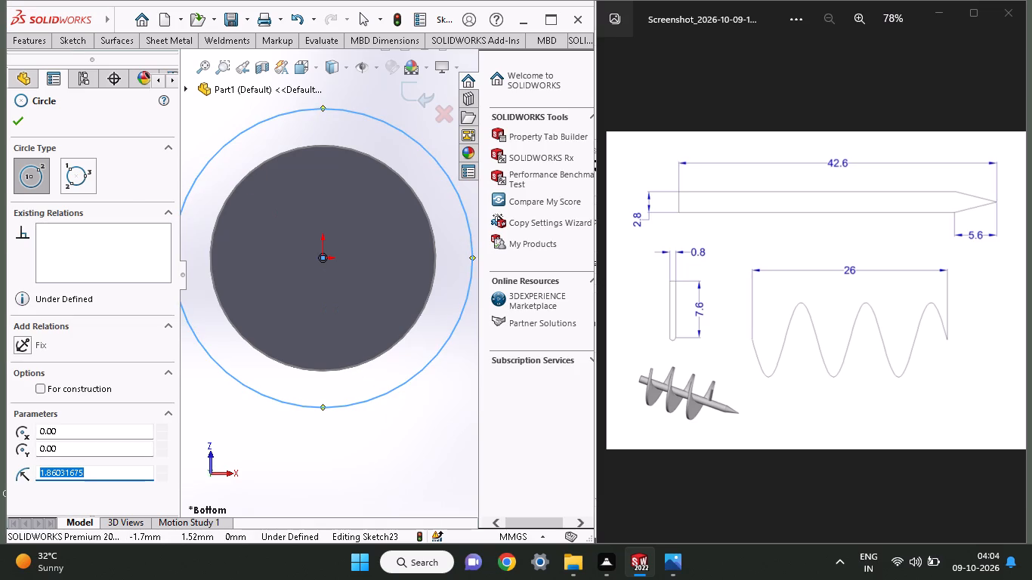
Dimension the circle around the shaft's end and set its diameter to 7.6 mm.
click(64, 48)
click(63, 66)
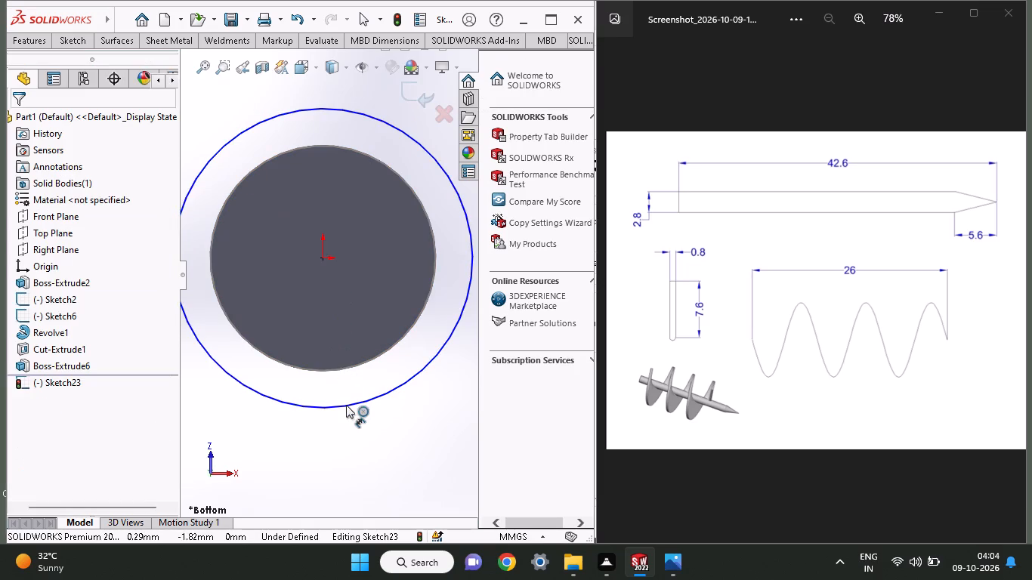
click(346, 405)
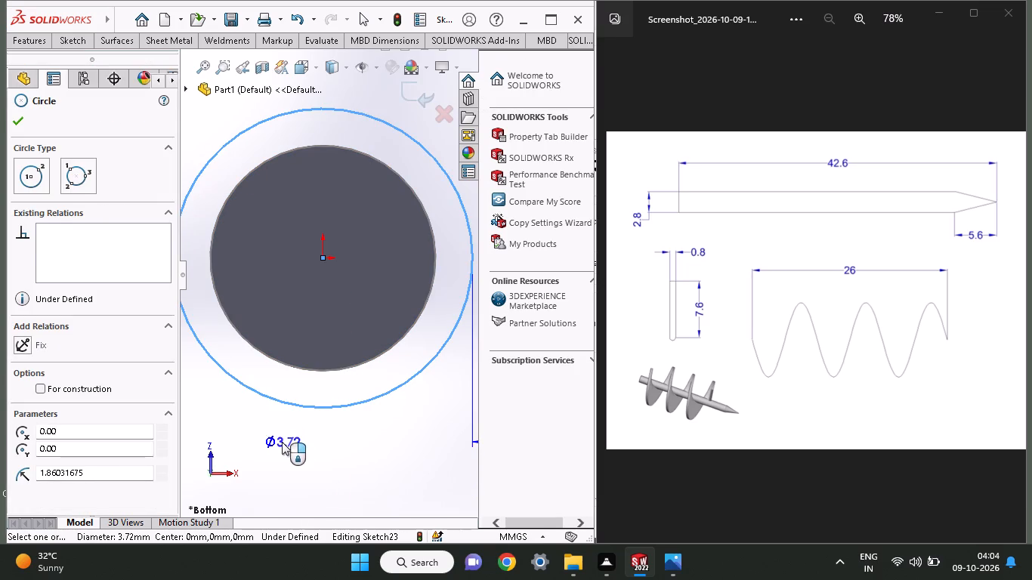
click(282, 442)
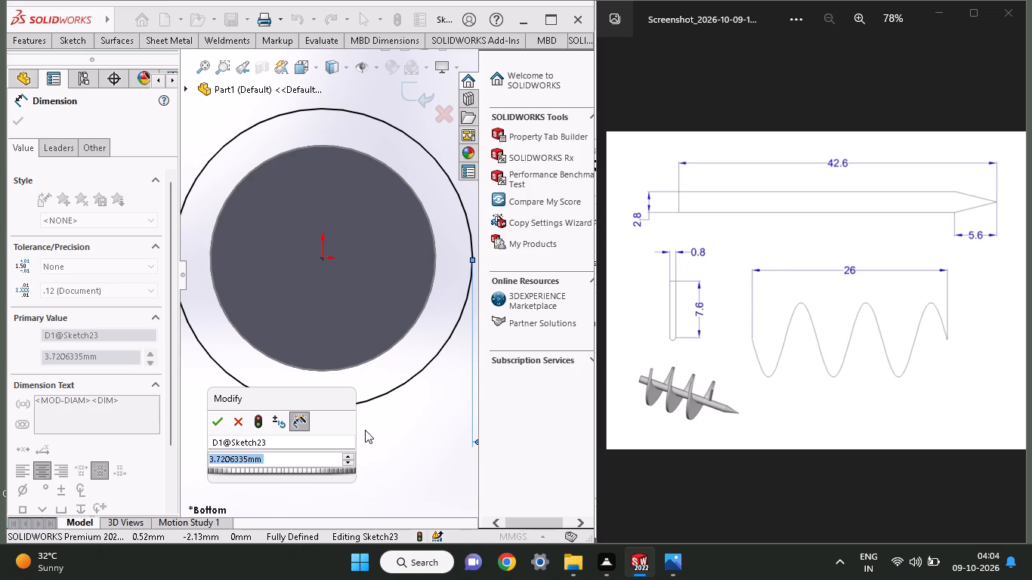
text(7.6)
key(Return)
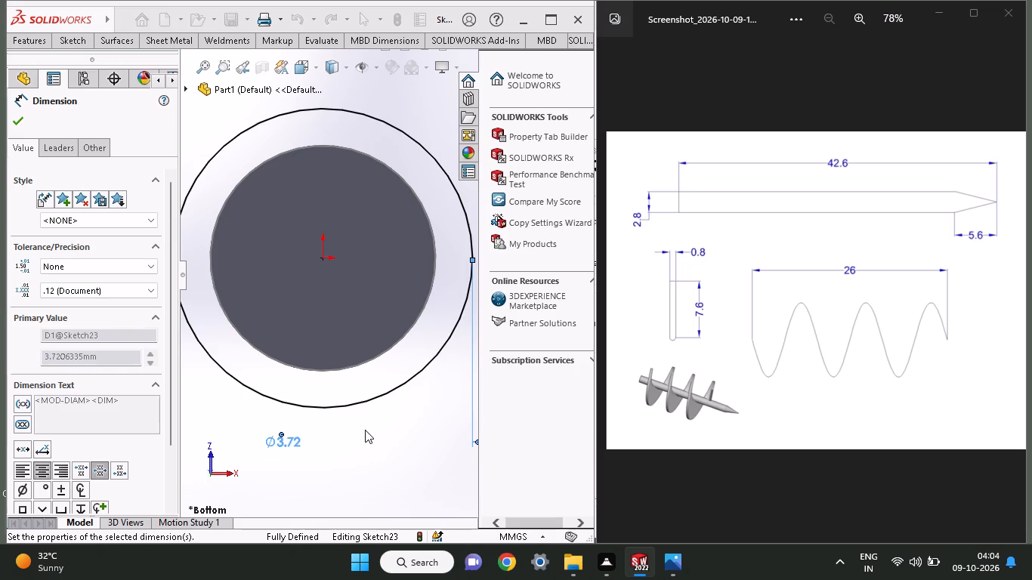
scroll(329, 401, down, 1)
scroll(329, 401, up, 1)
scroll(329, 401, down, 1)
scroll(329, 401, up, 1)
scroll(329, 401, down, 1)
scroll(329, 401, up, 1)
scroll(329, 401, down, 1)
scroll(335, 362, up, 1)
scroll(337, 361, down, 1)
scroll(337, 360, up, 1)
scroll(337, 360, down, 1)
scroll(337, 360, up, 1)
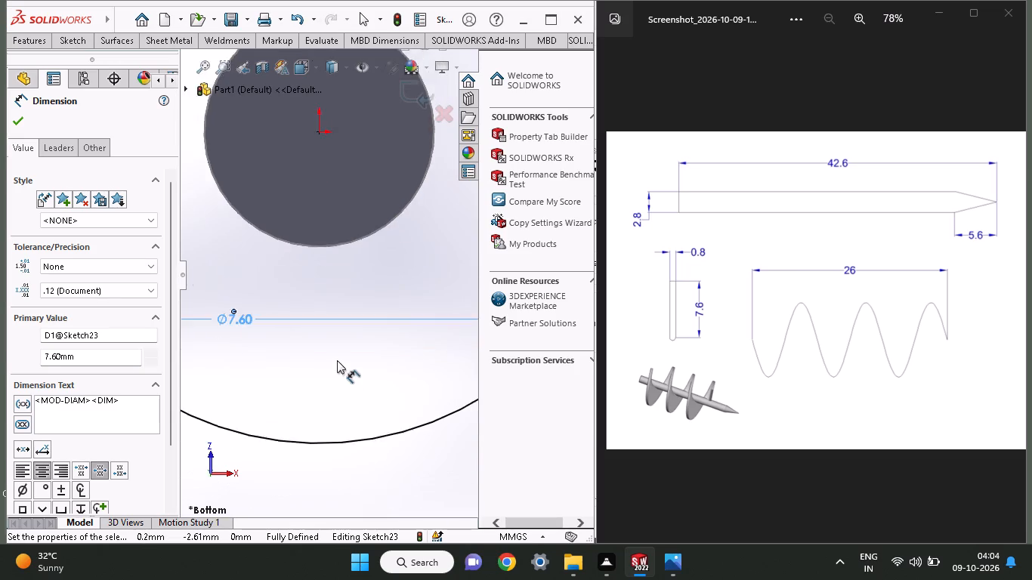
scroll(337, 360, down, 1)
click(14, 123)
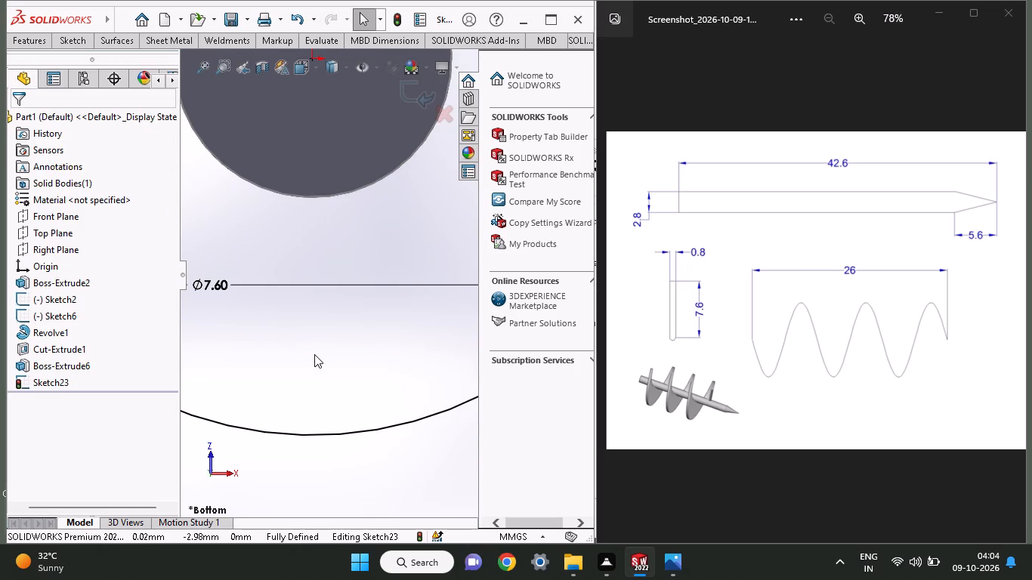
scroll(314, 354, up, 7)
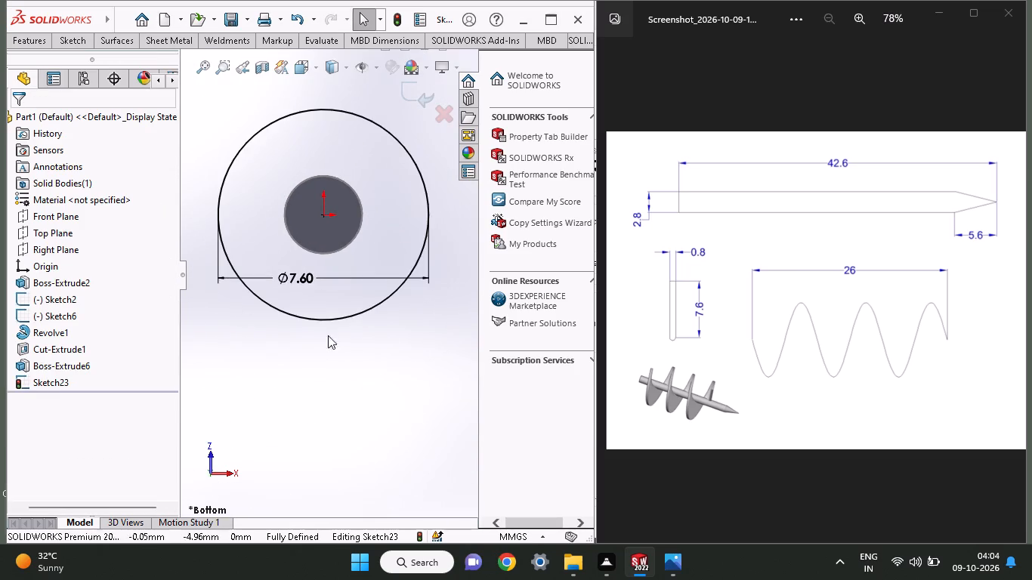
scroll(335, 264, up, 1)
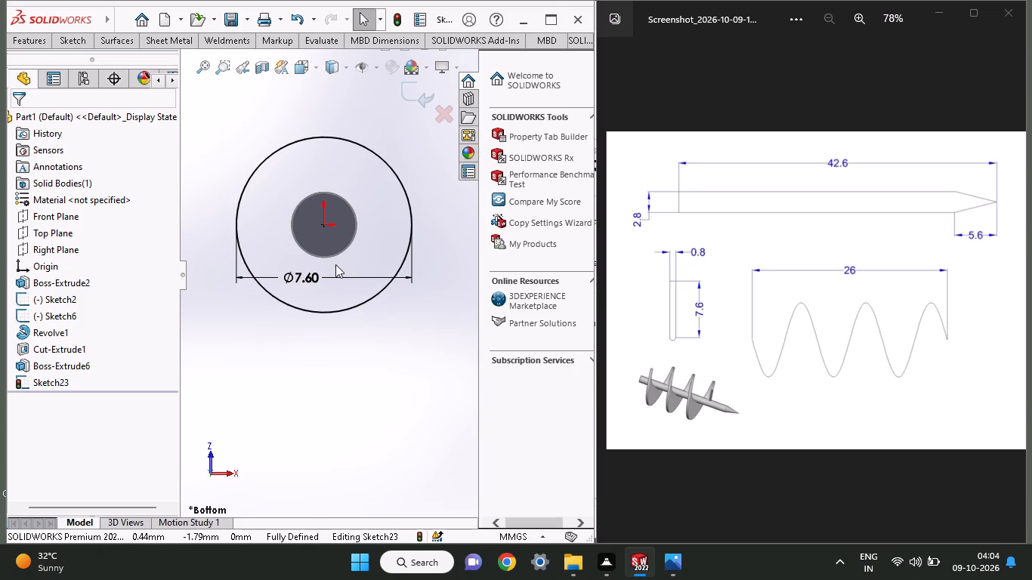
Create a clockwise constant-pitch helix from the 7.6 mm circle along the shaft: 10 mm pitch, 3 revolutions, 45° start angle, reversed direction.
click(17, 42)
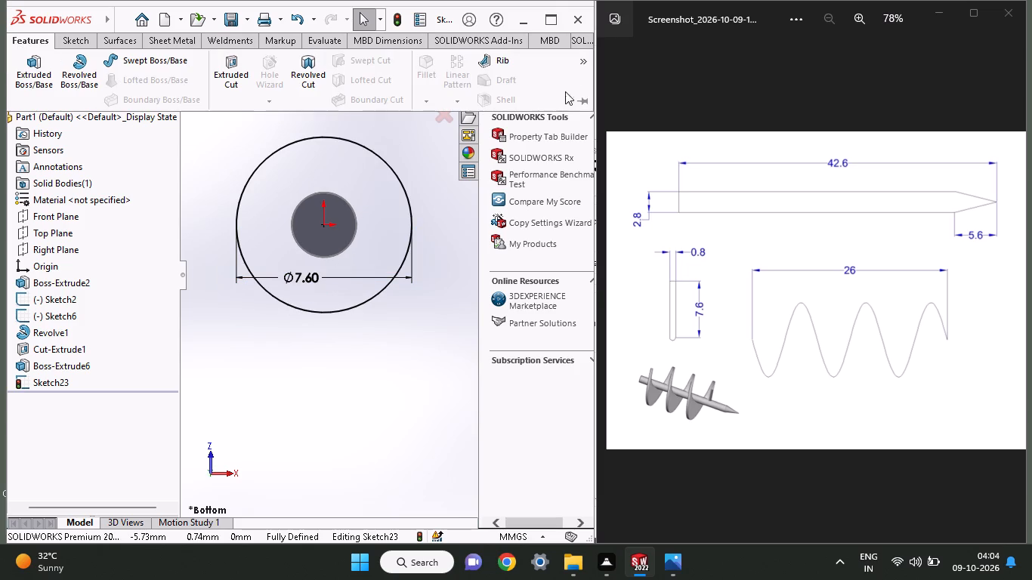
click(582, 66)
click(508, 131)
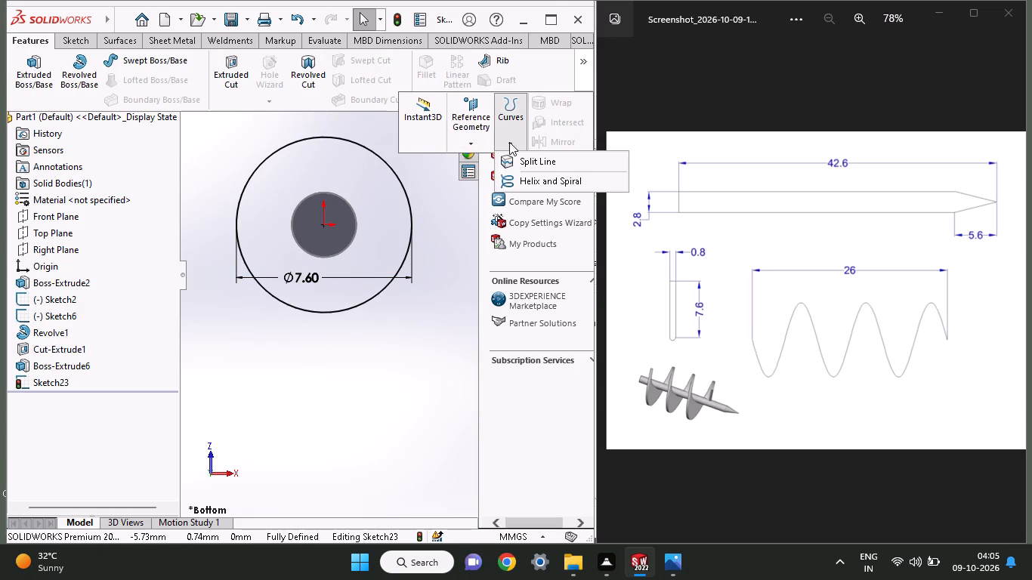
click(511, 174)
middle_drag(396, 276, 380, 298)
scroll(380, 298, down, 1)
scroll(380, 298, up, 2)
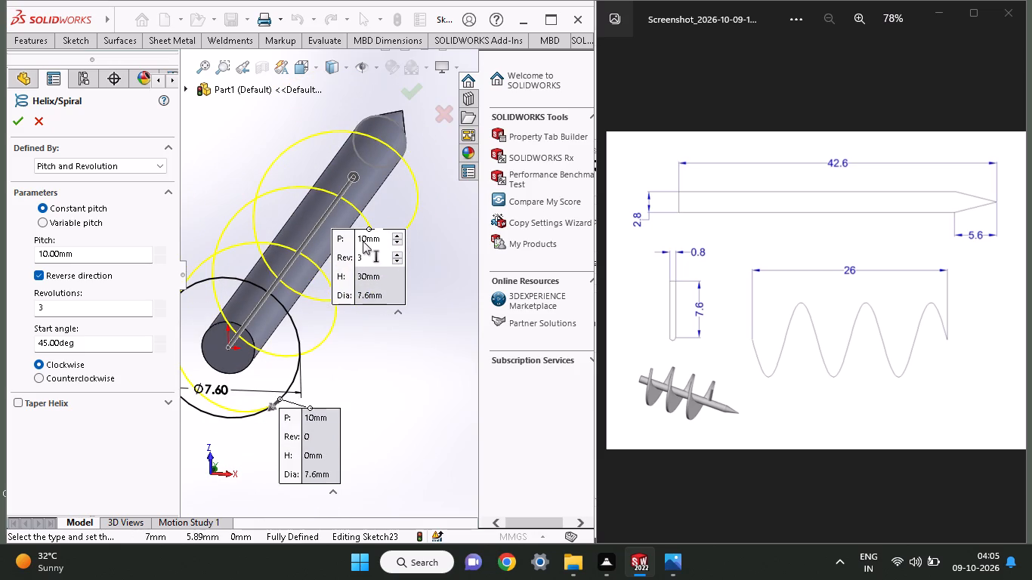
scroll(385, 222, up, 1)
middle_drag(385, 222, 356, 177)
scroll(404, 276, down, 1)
middle_drag(406, 277, 442, 279)
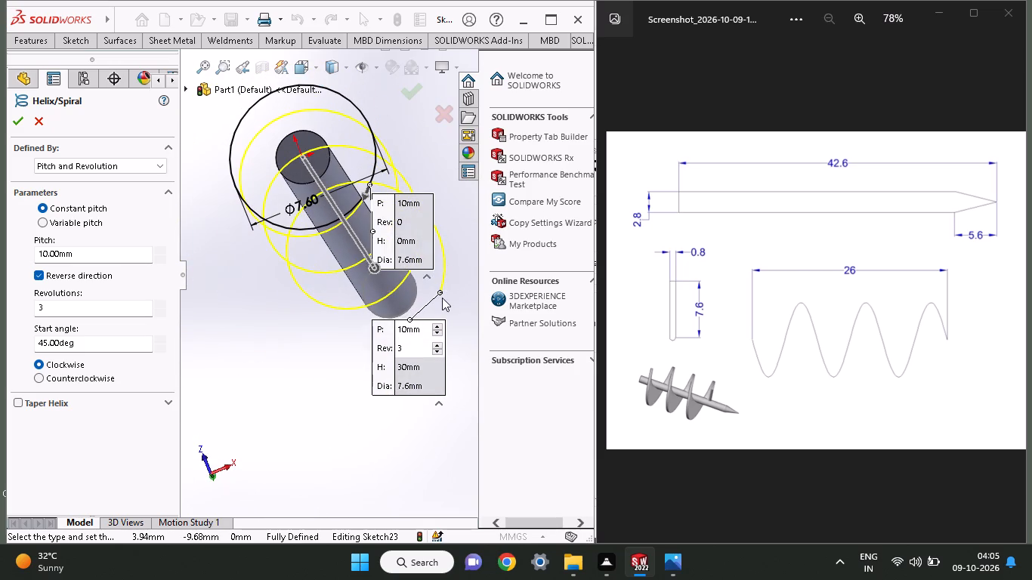
drag(440, 292, 382, 284)
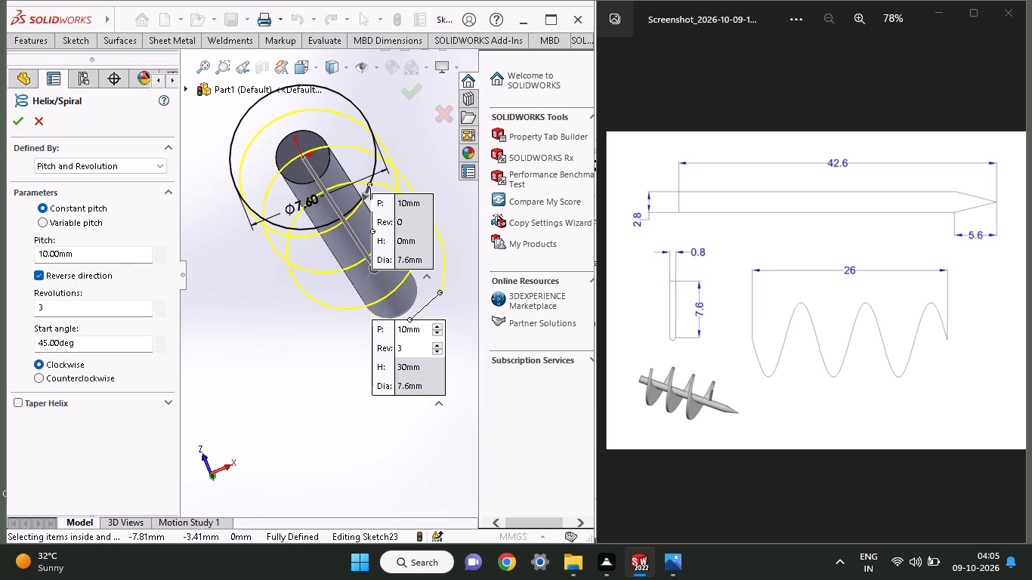
click(54, 400)
click(43, 406)
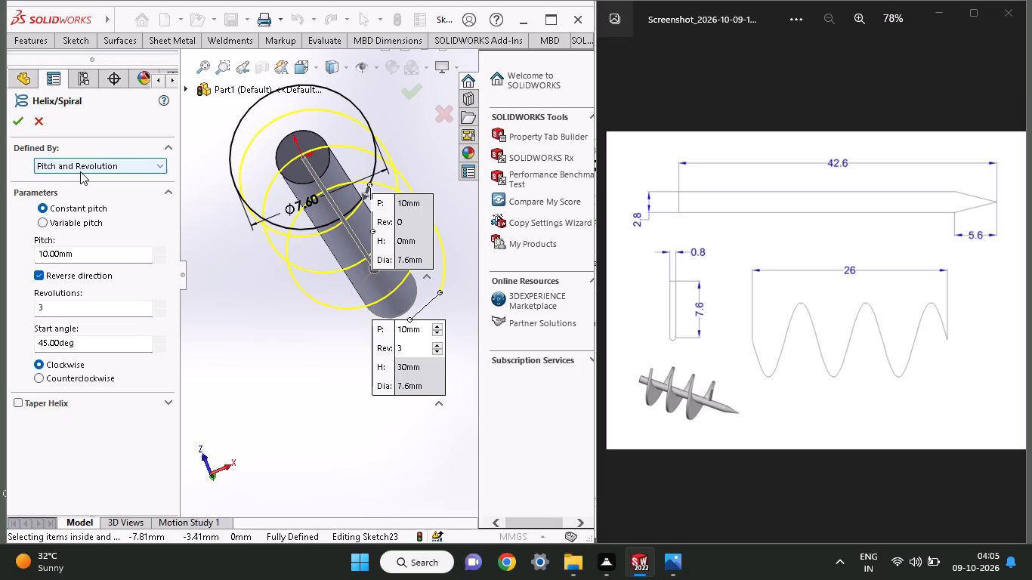
middle_drag(277, 335, 274, 345)
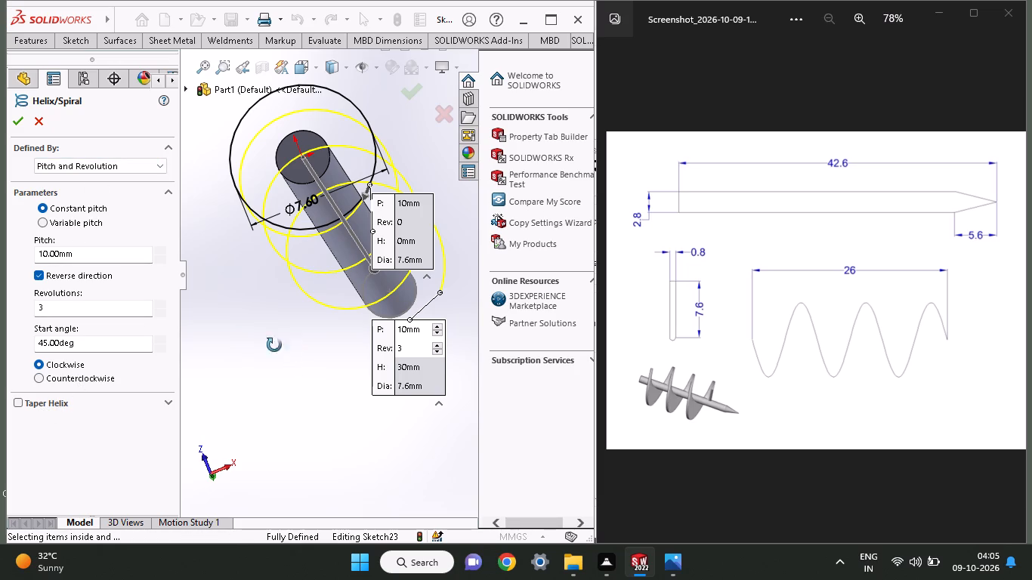
middle_drag(274, 345, 265, 430)
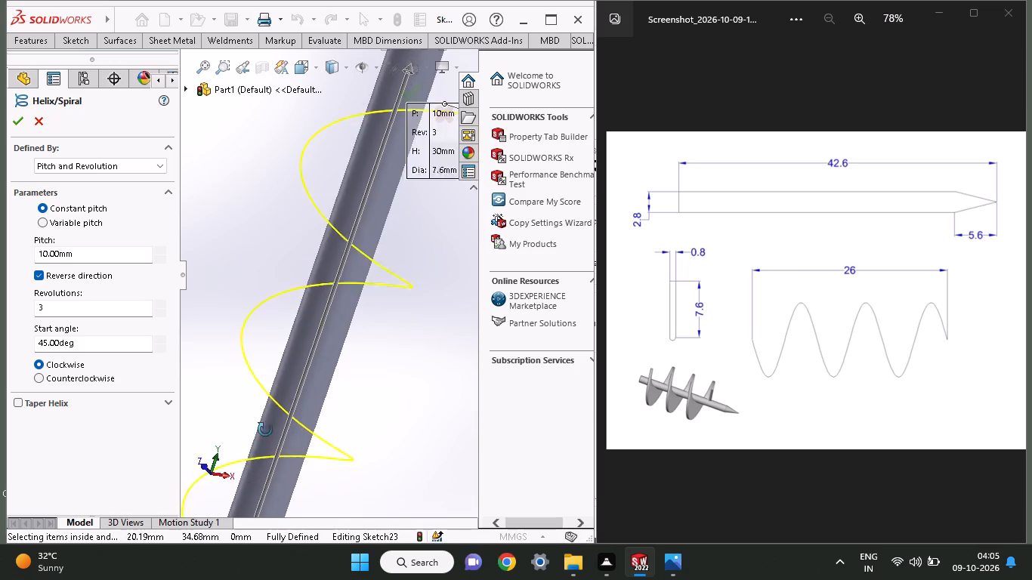
middle_drag(265, 430, 270, 352)
scroll(271, 357, up, 1)
scroll(270, 352, down, 1)
scroll(270, 352, up, 1)
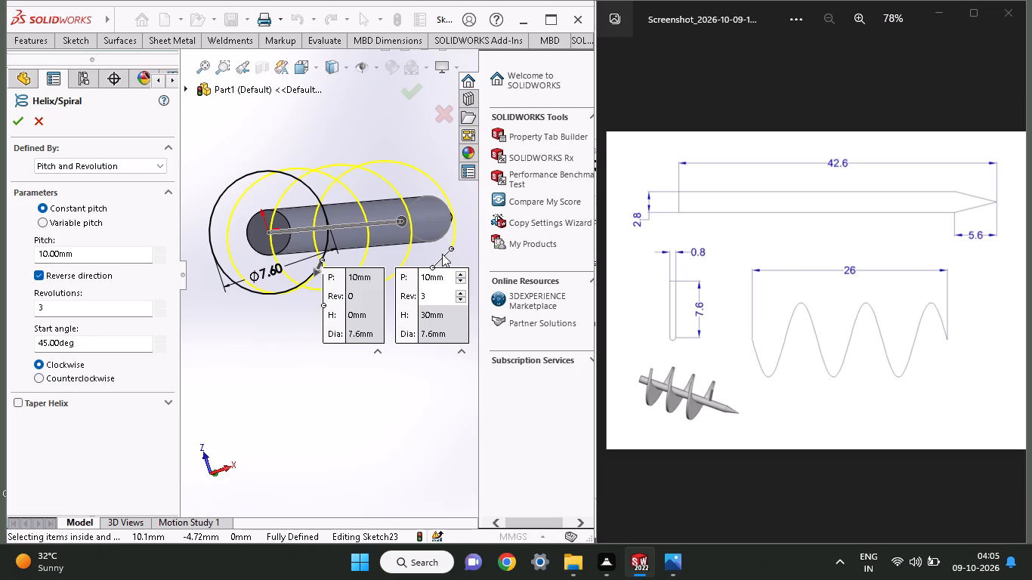
click(11, 127)
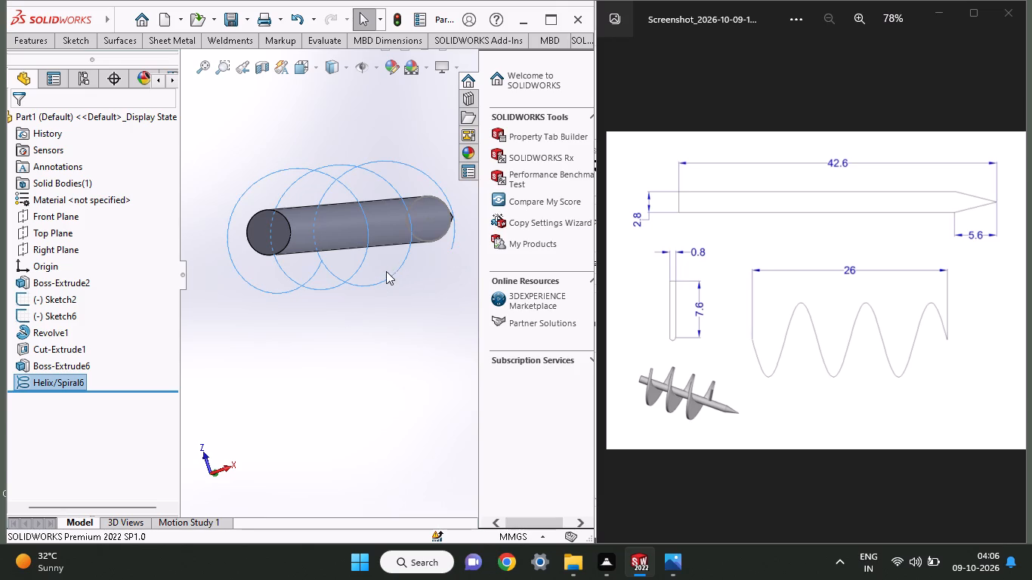
Create a reference plane perpendicular to the helix and coincident with its end point near the shaft's pointed tip.
click(71, 37)
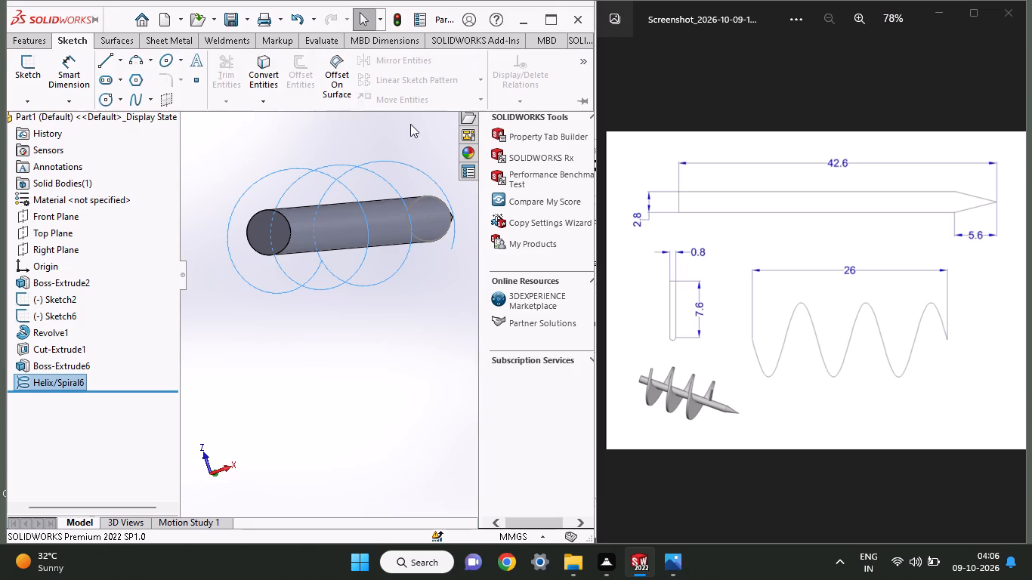
click(588, 78)
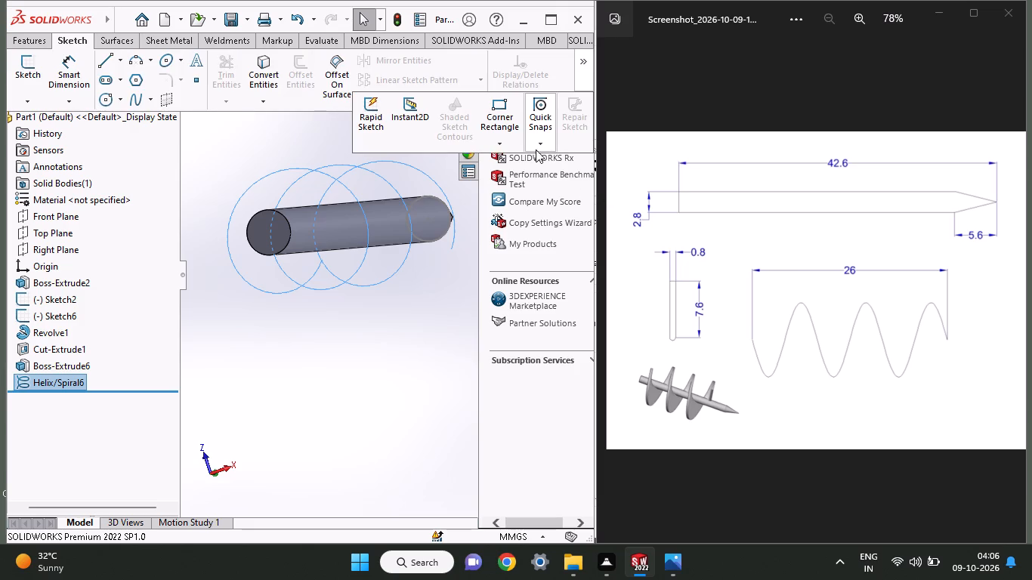
click(24, 41)
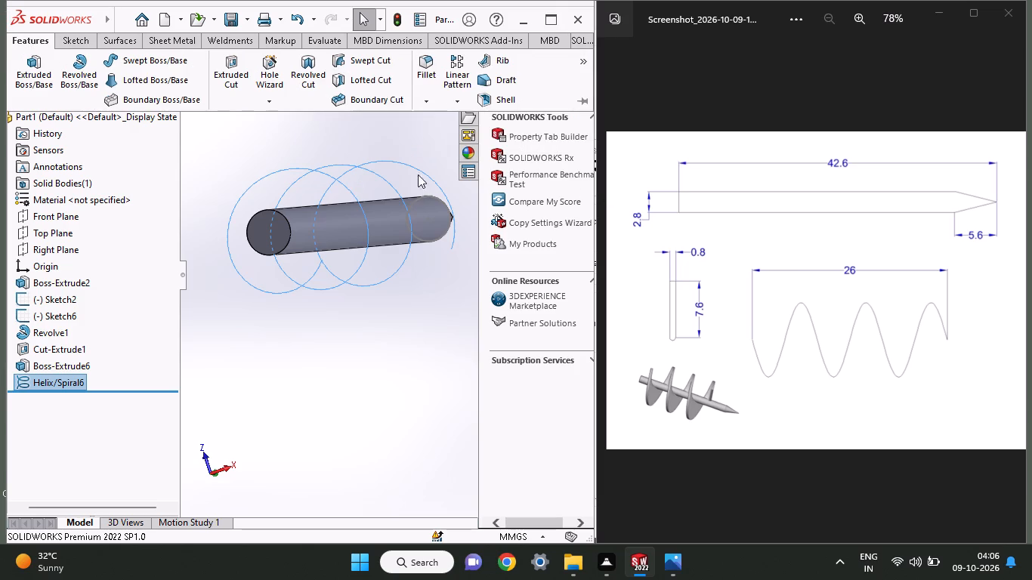
click(582, 68)
scroll(582, 68, down, 1)
scroll(527, 156, up, 1)
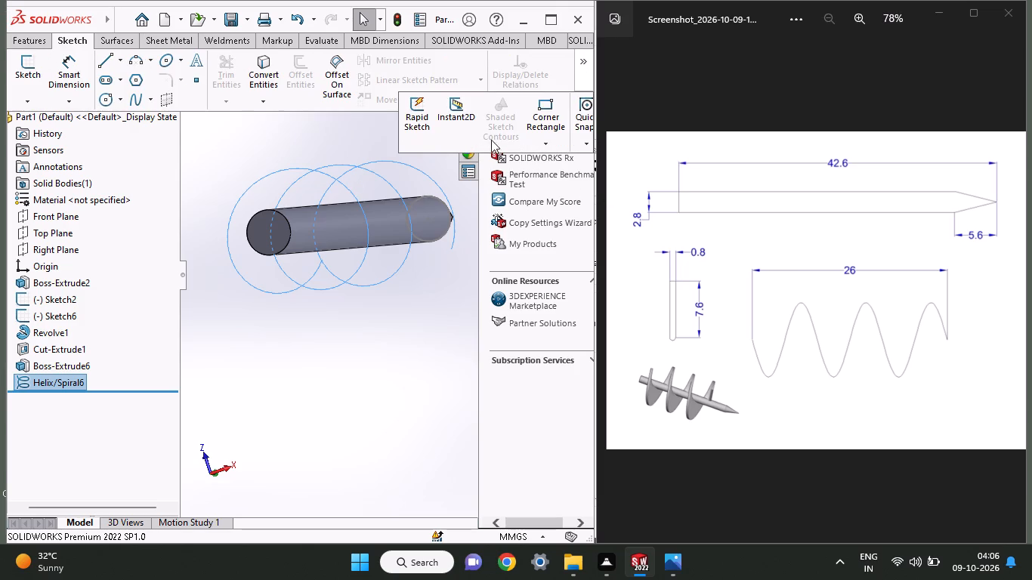
scroll(426, 125, down, 1)
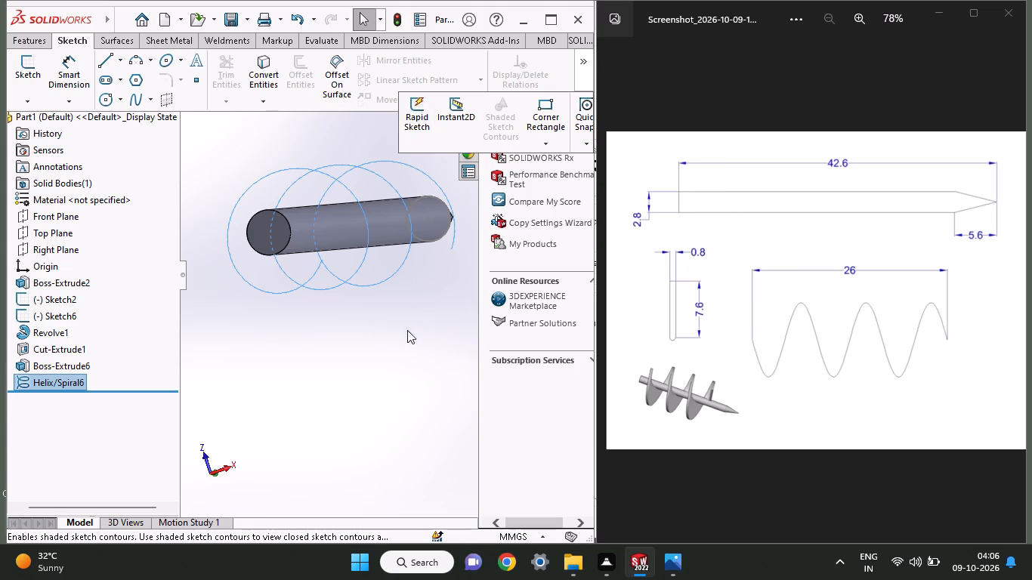
click(400, 348)
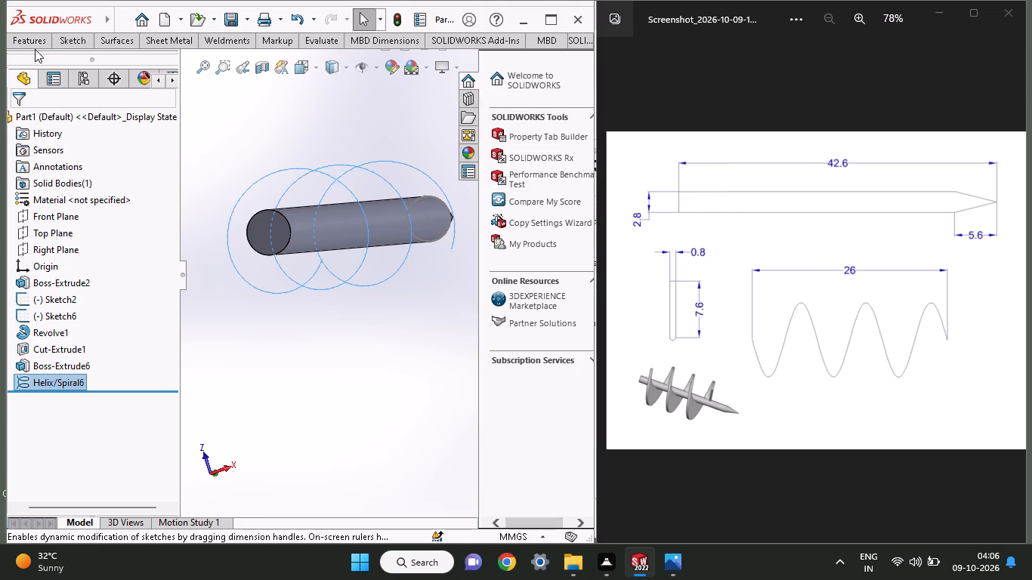
click(35, 38)
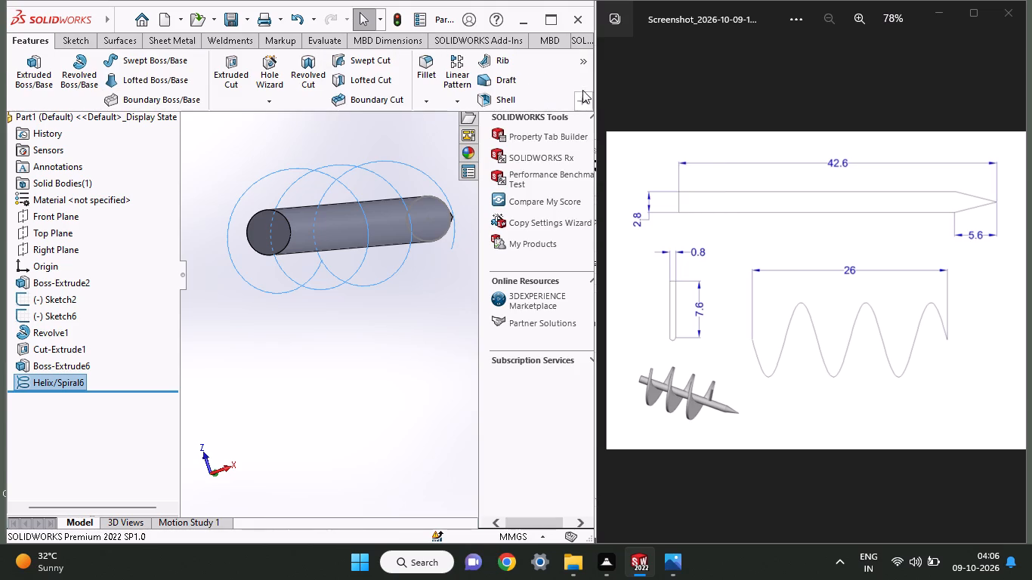
click(589, 66)
click(480, 147)
click(474, 157)
click(452, 248)
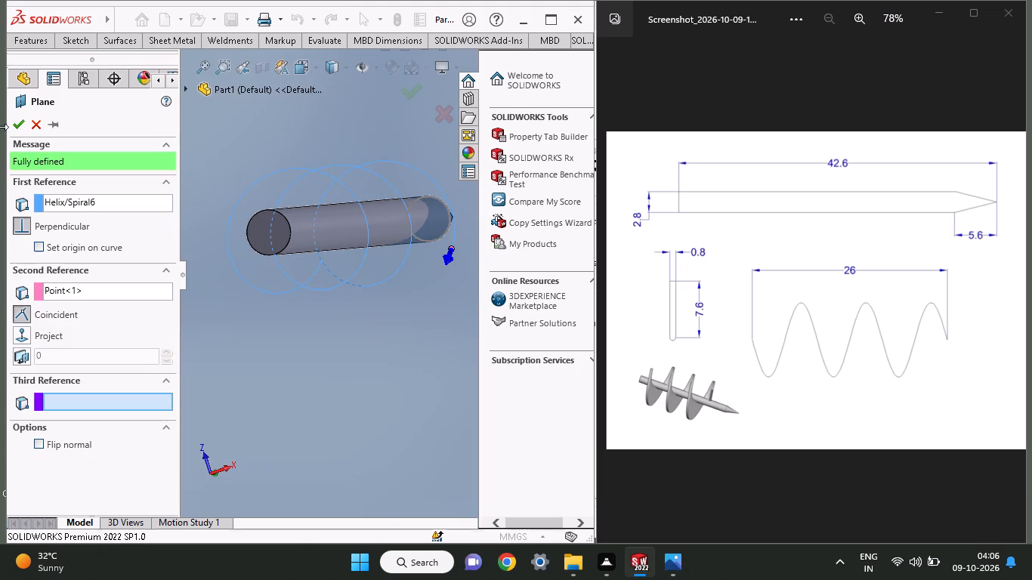
click(9, 124)
click(15, 123)
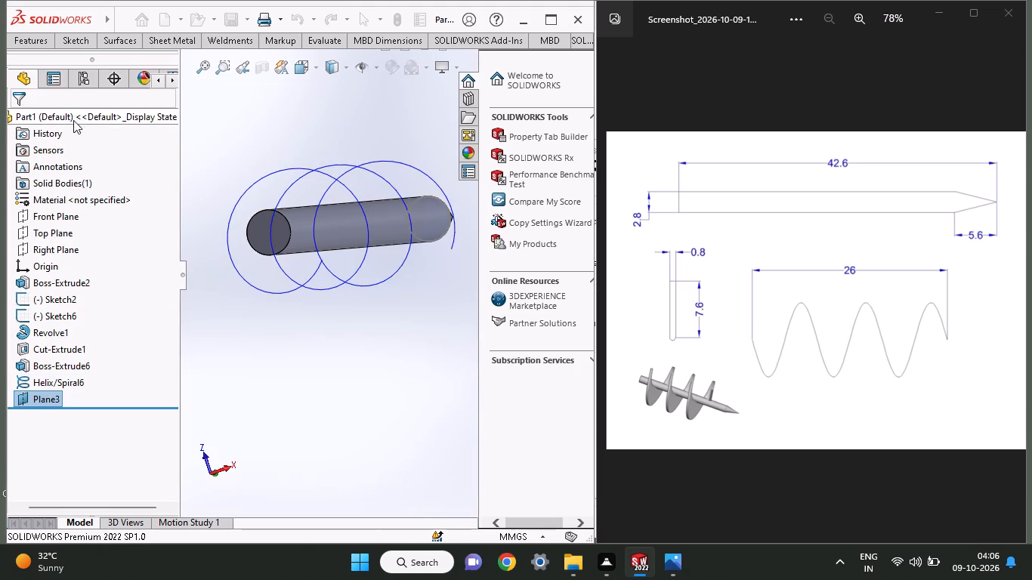
On the new plane, sketch a line about 2.93 mm long from the helix's end point into the shaft.
scroll(415, 337, up, 1)
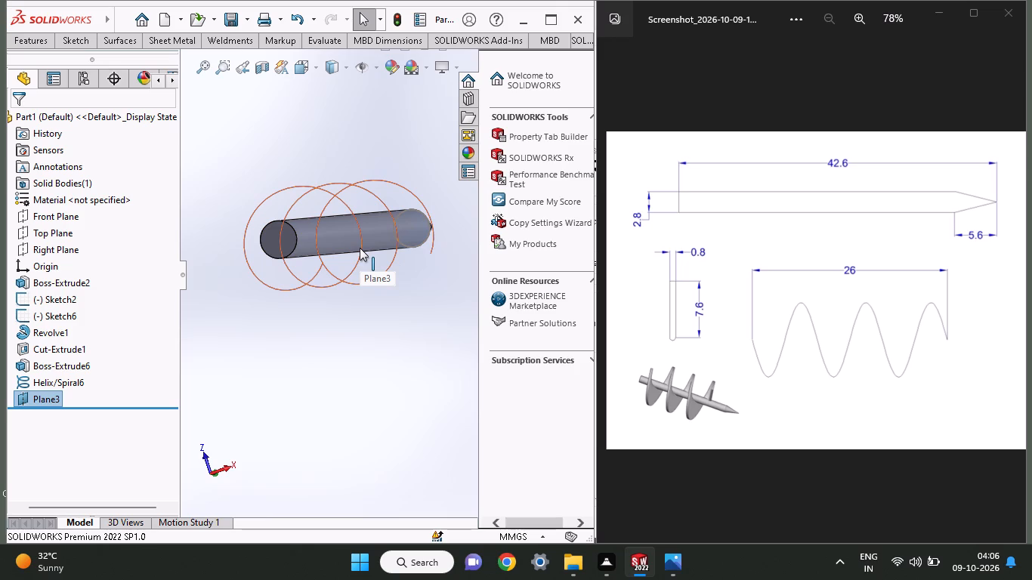
click(87, 48)
click(109, 64)
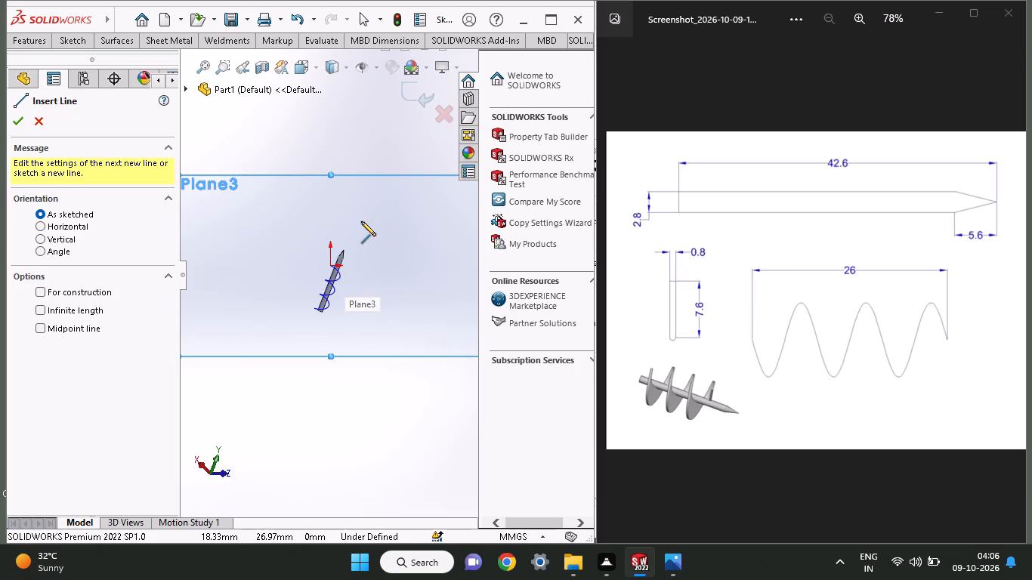
scroll(511, 579, down, 1)
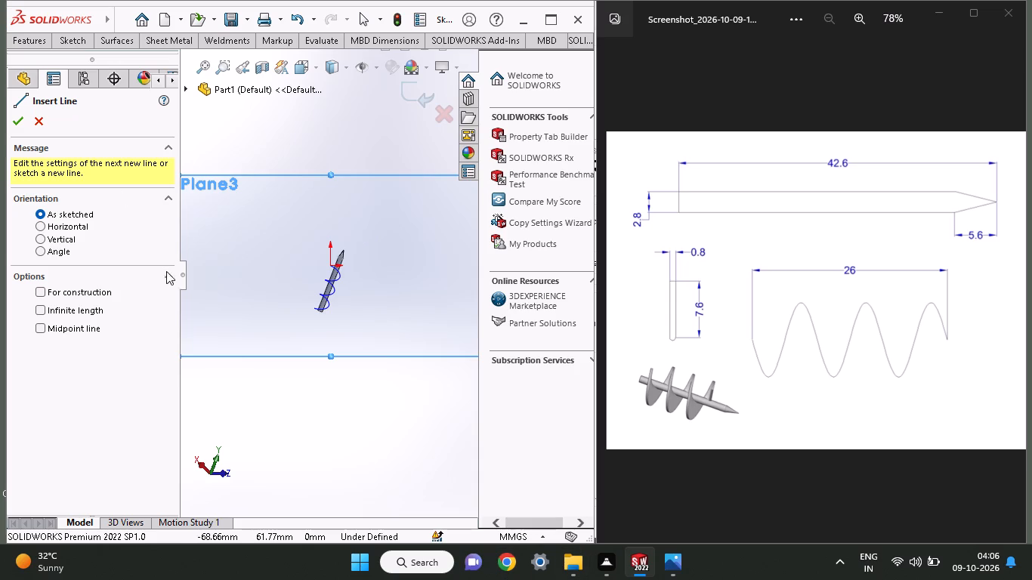
scroll(223, 277, up, 1)
middle_drag(357, 276, 374, 282)
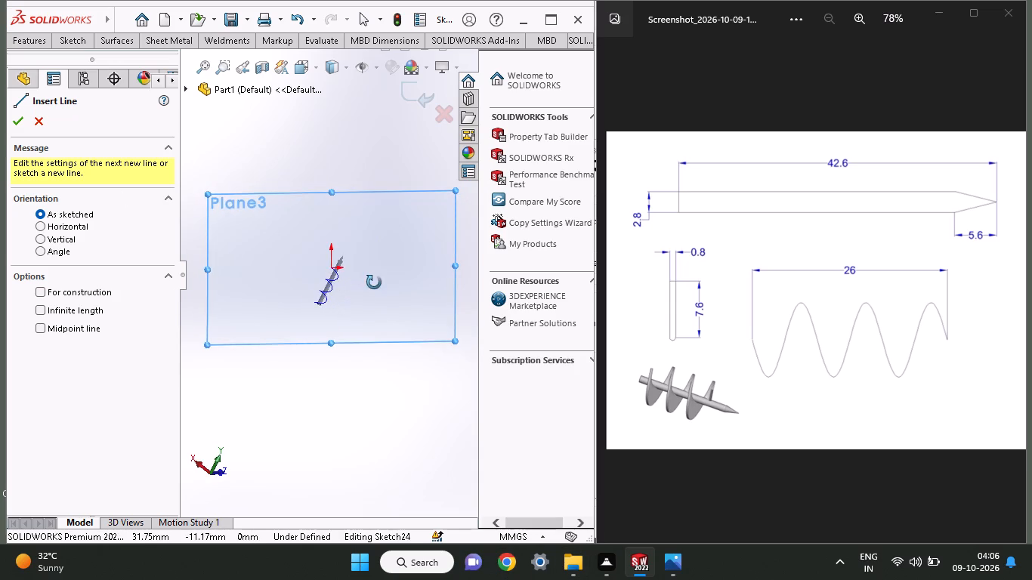
middle_drag(374, 282, 415, 307)
scroll(371, 275, down, 1)
scroll(371, 275, up, 1)
scroll(356, 279, down, 1)
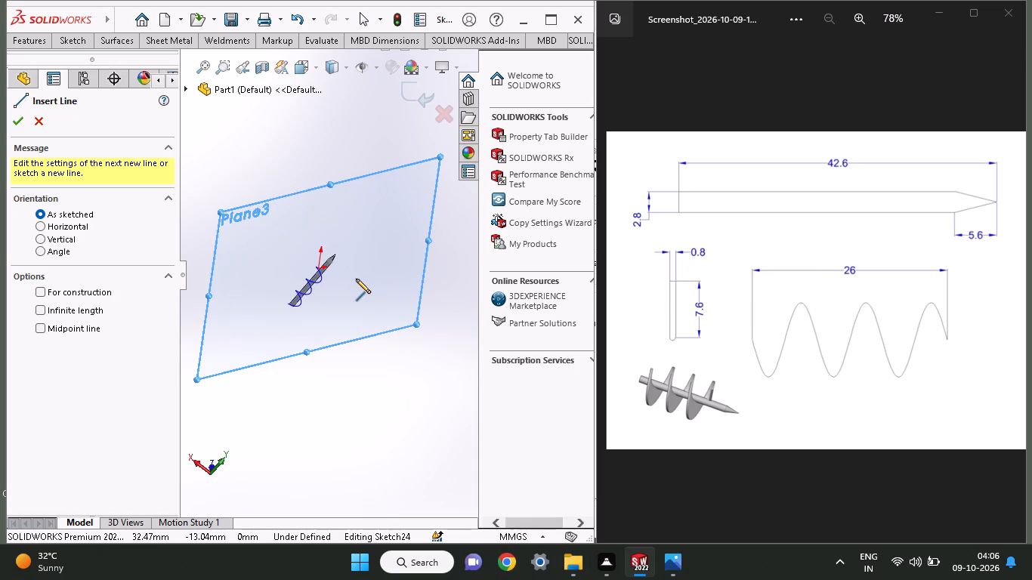
ctrl+scroll(388, 264, down, 4)
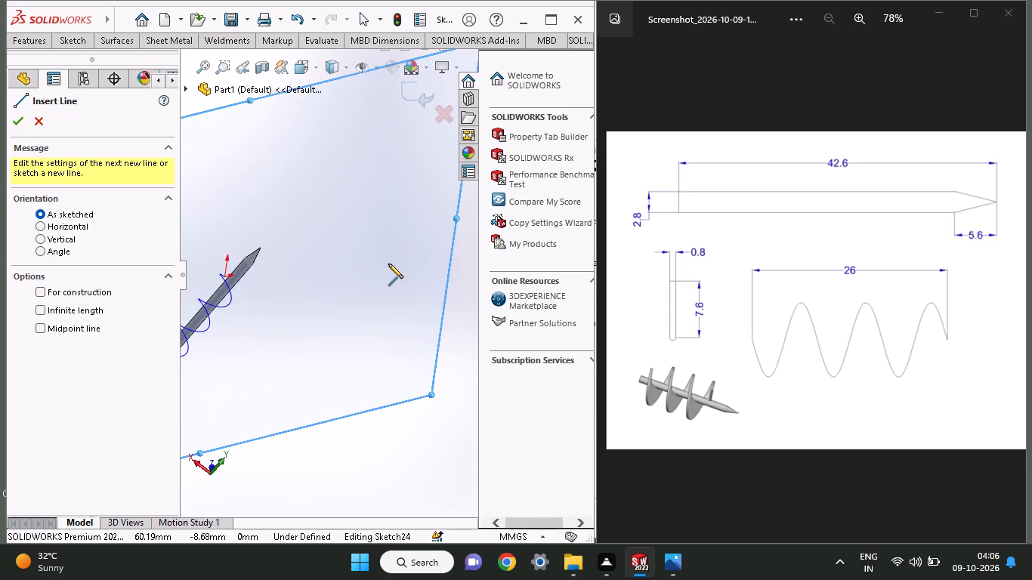
ctrl+scroll(264, 278, down, 5)
ctrl+scroll(193, 276, down, 3)
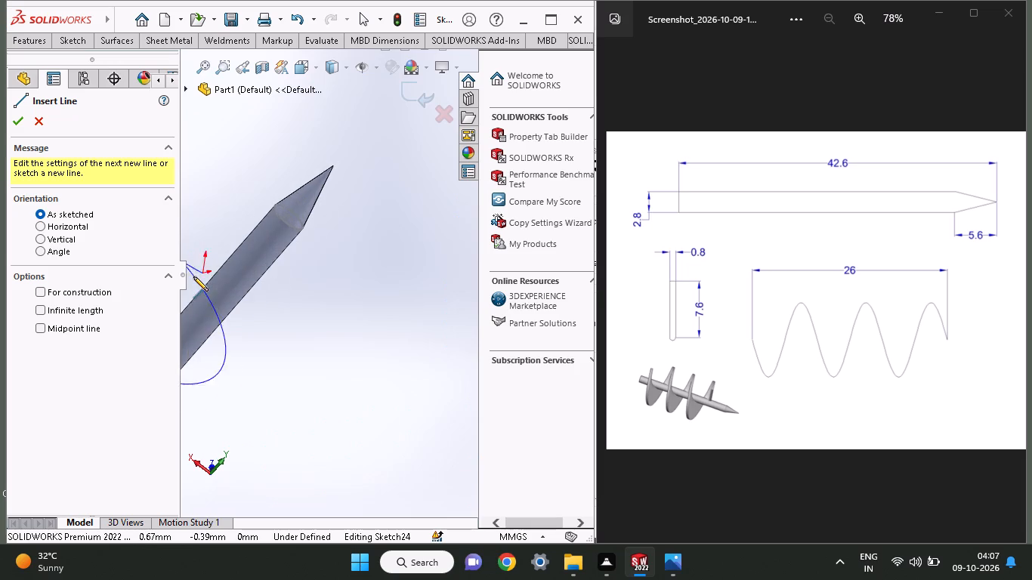
ctrl+scroll(193, 276, up, 5)
ctrl+scroll(193, 276, down, 3)
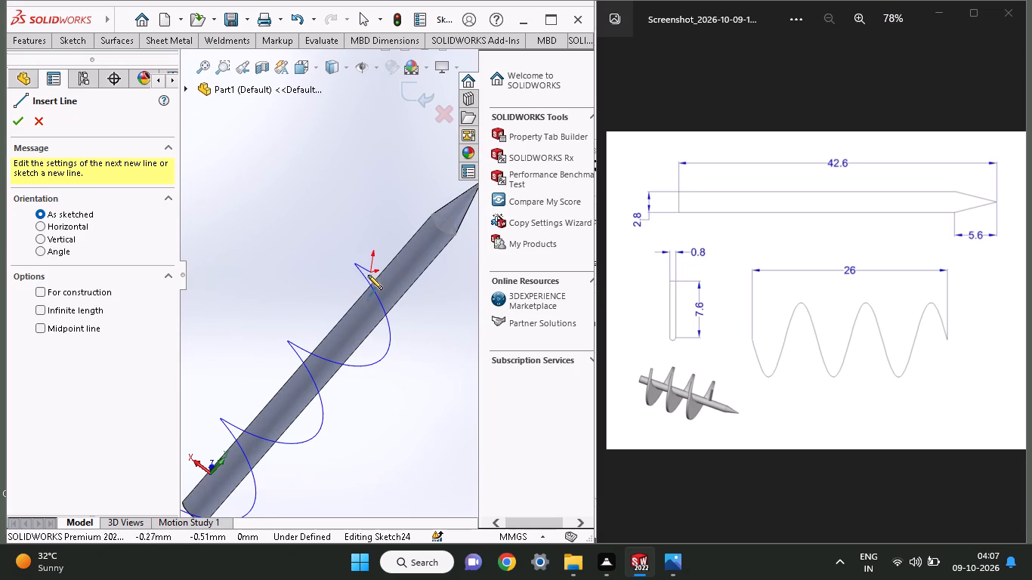
middle_drag(374, 277, 407, 264)
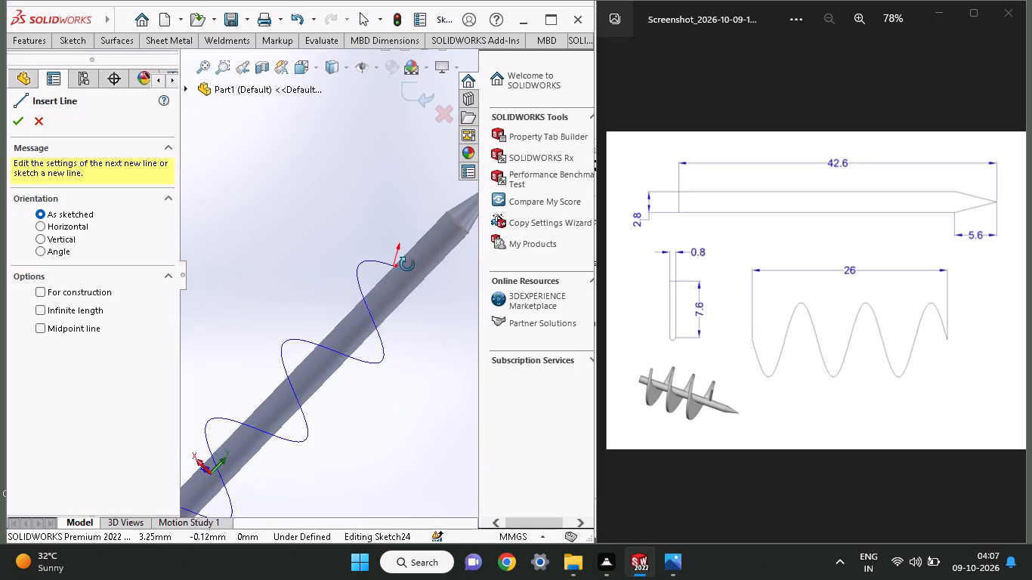
middle_drag(407, 264, 419, 263)
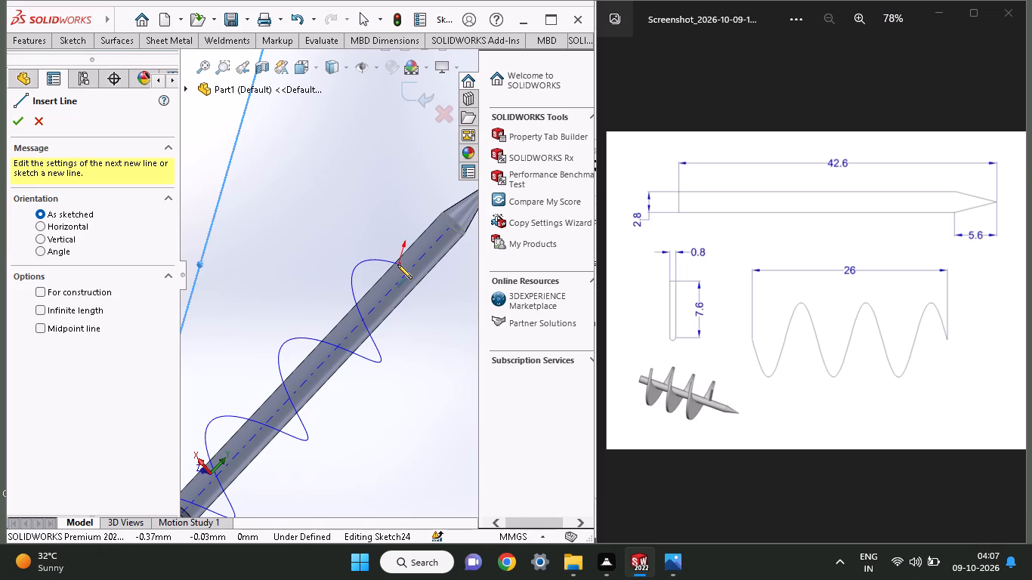
click(397, 264)
middle_drag(396, 302, 398, 290)
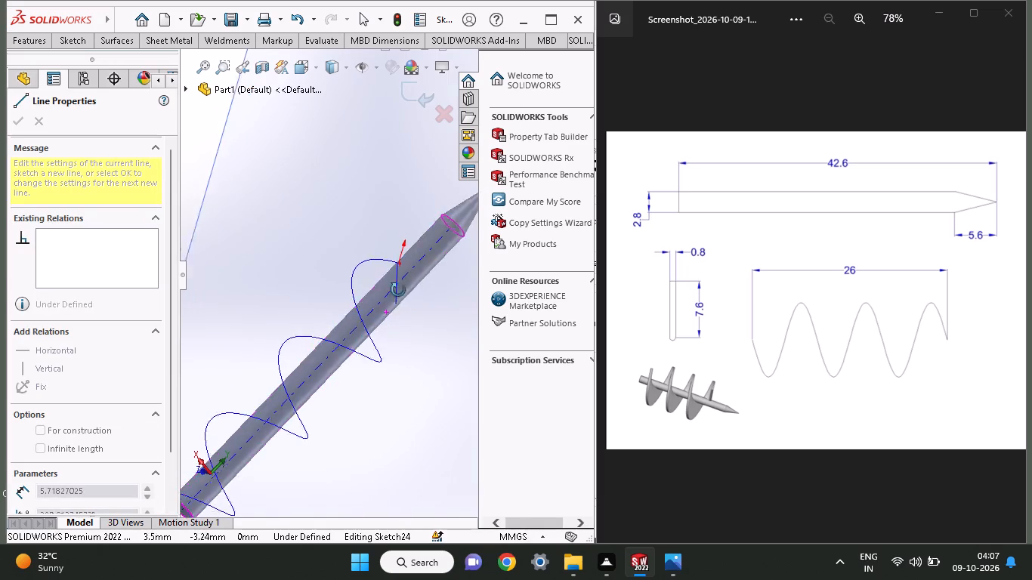
middle_drag(398, 290, 444, 236)
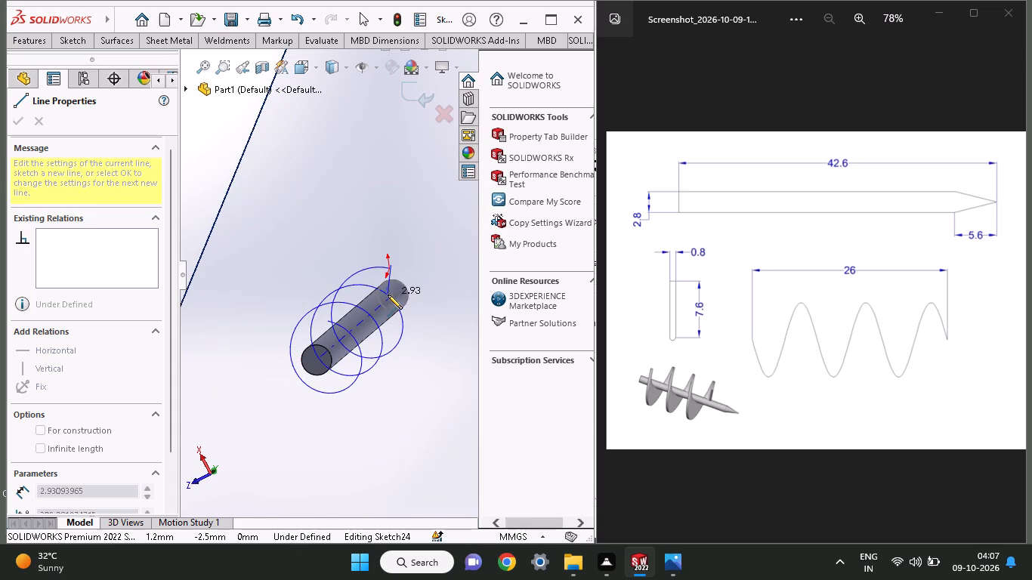
click(388, 293)
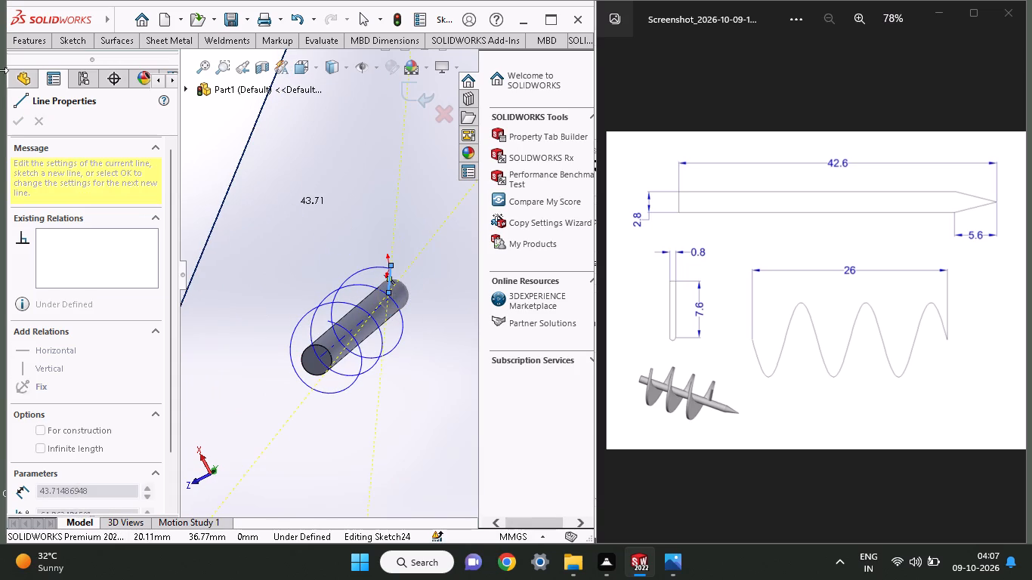
click(36, 121)
right_click(194, 128)
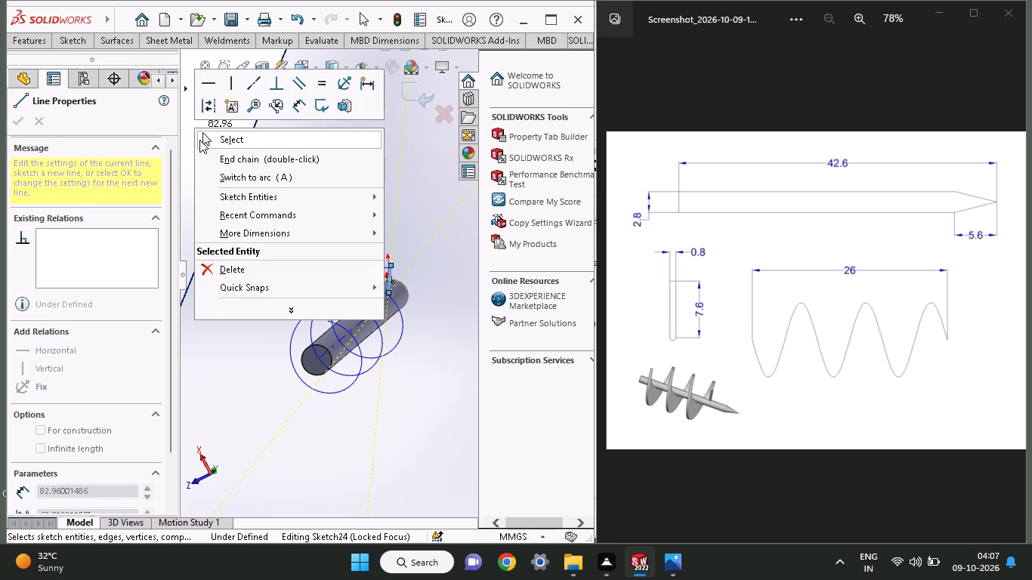
click(199, 140)
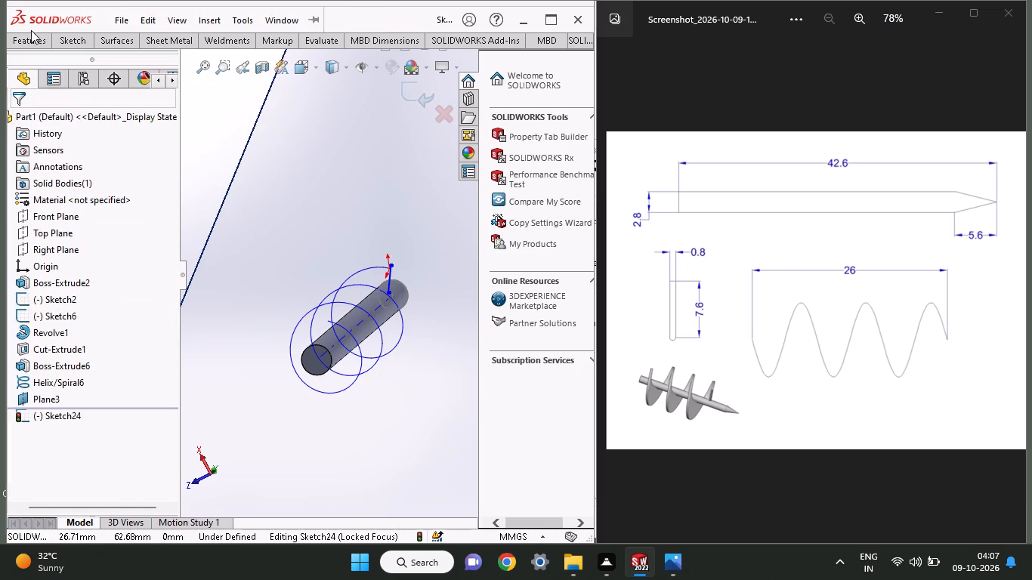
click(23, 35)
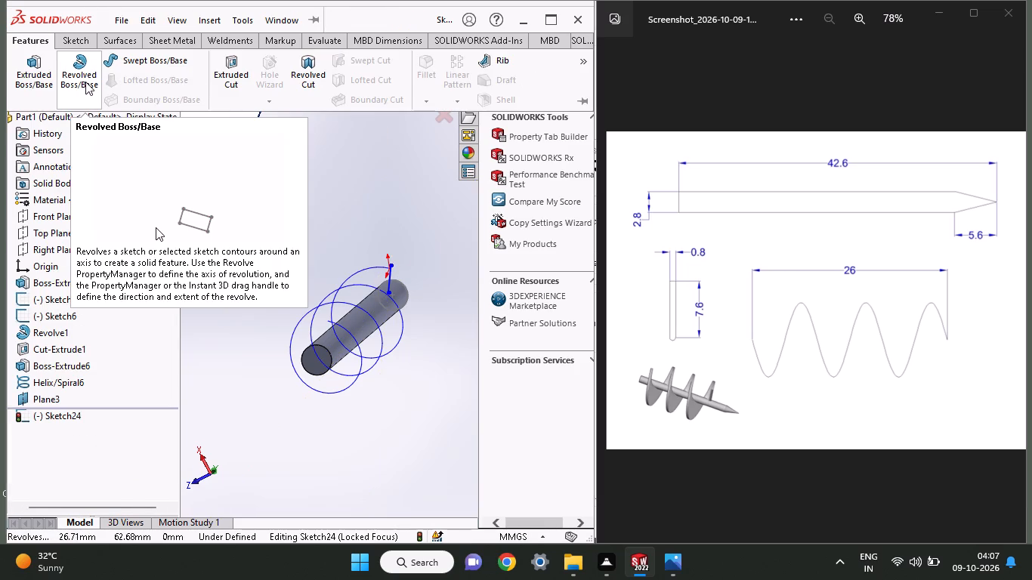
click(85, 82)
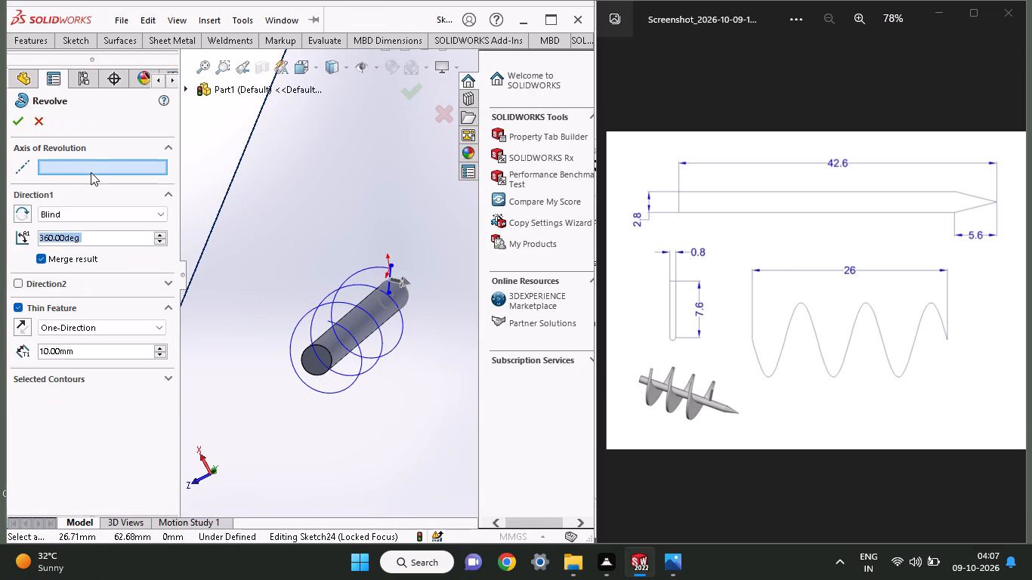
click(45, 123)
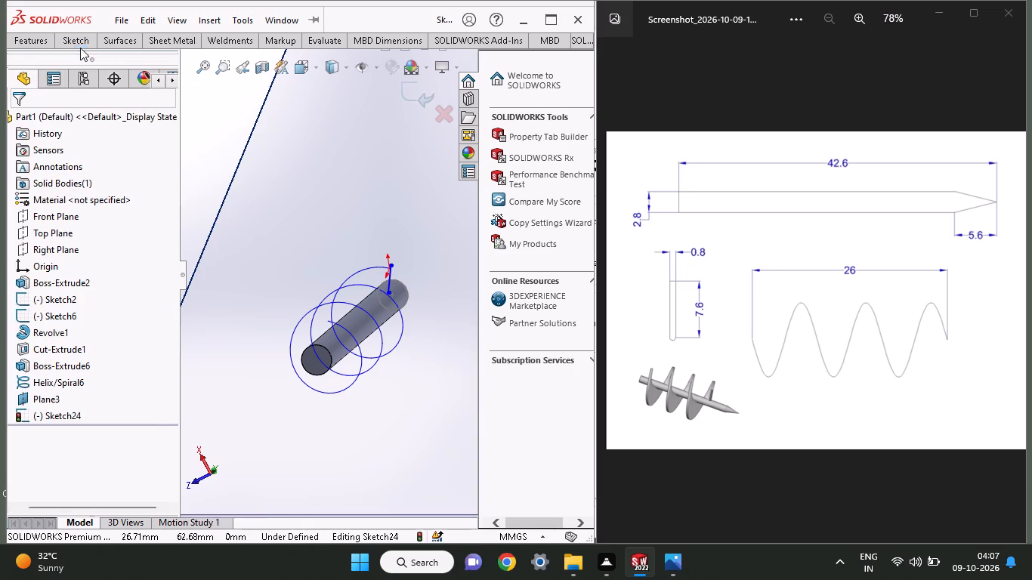
Start a Swept Boss/Base using the helix around the shaft as the sweep path.
click(17, 35)
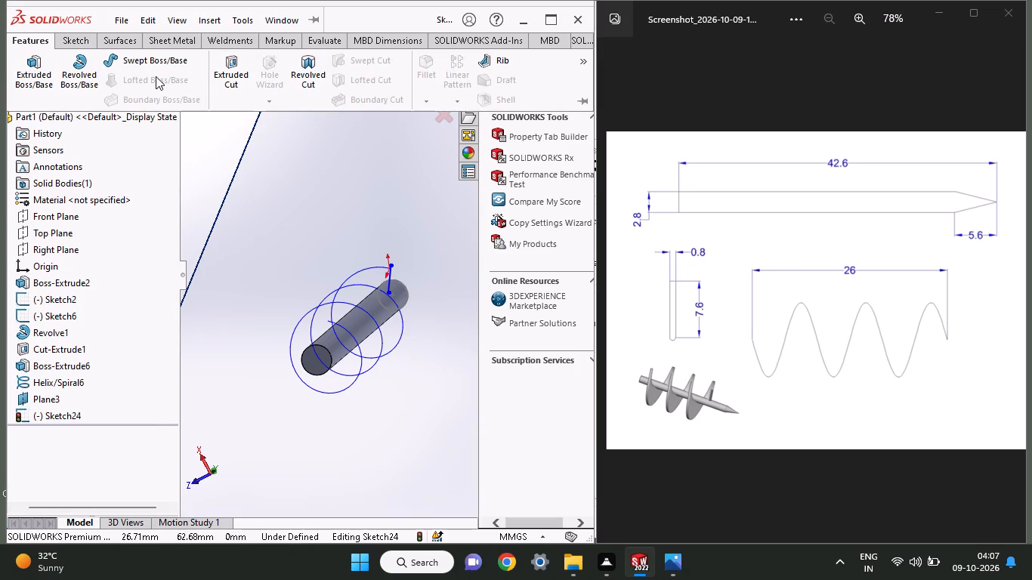
click(159, 59)
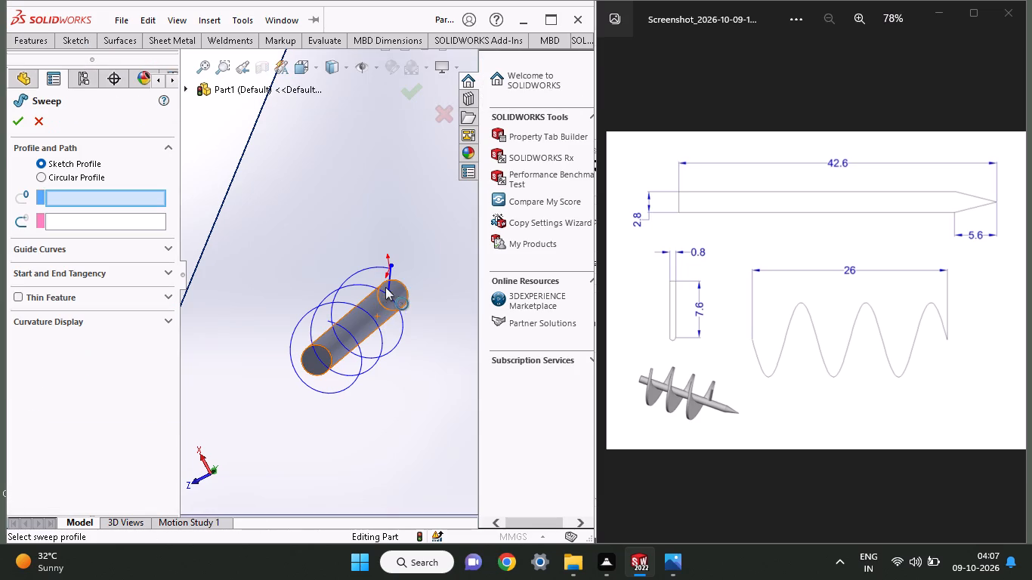
click(391, 278)
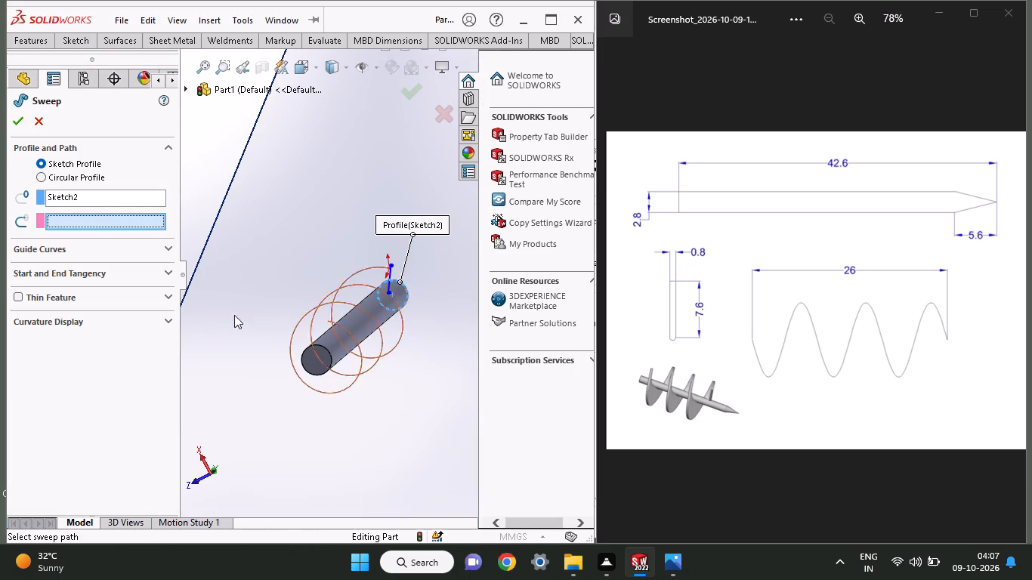
click(354, 281)
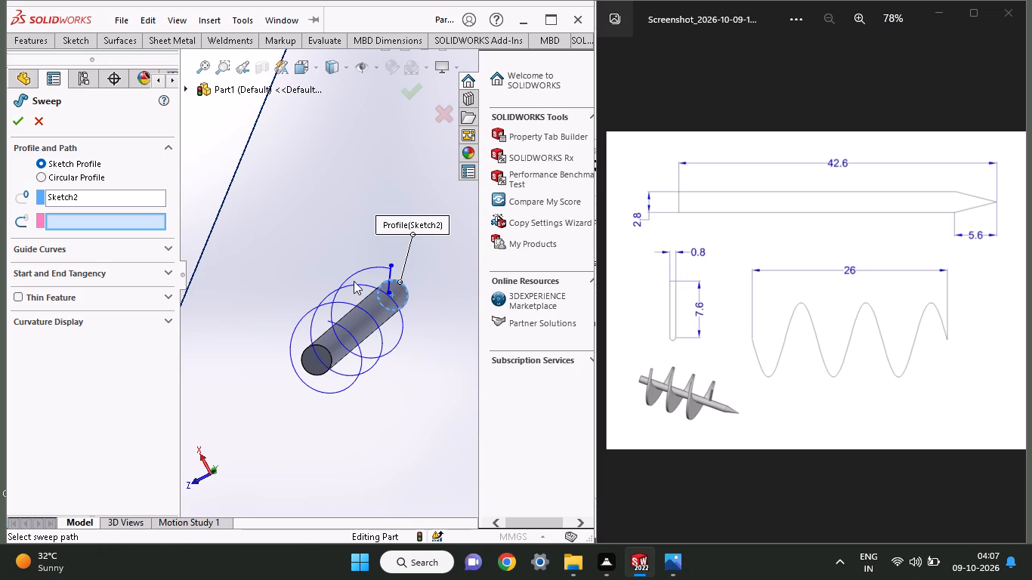
click(351, 288)
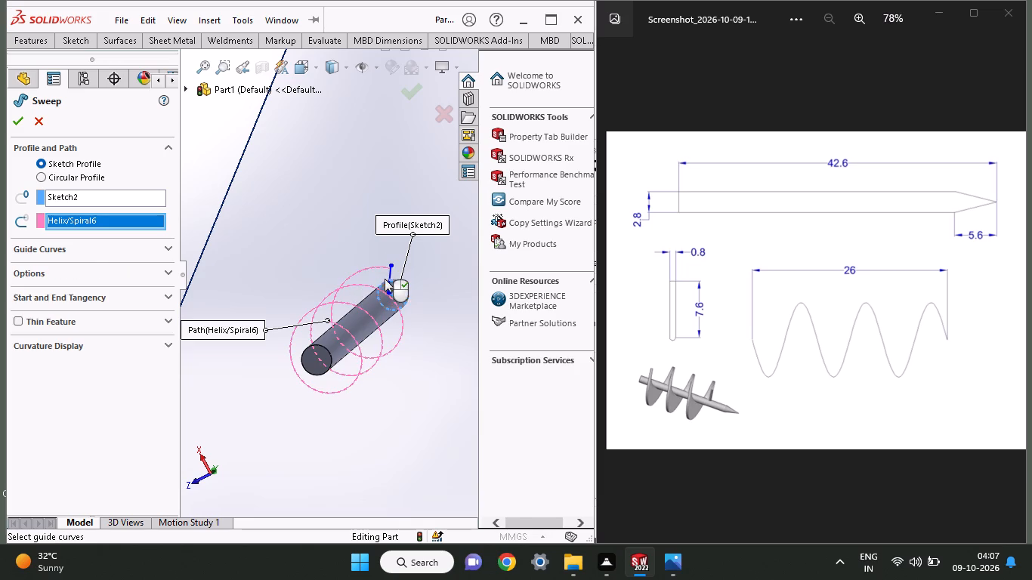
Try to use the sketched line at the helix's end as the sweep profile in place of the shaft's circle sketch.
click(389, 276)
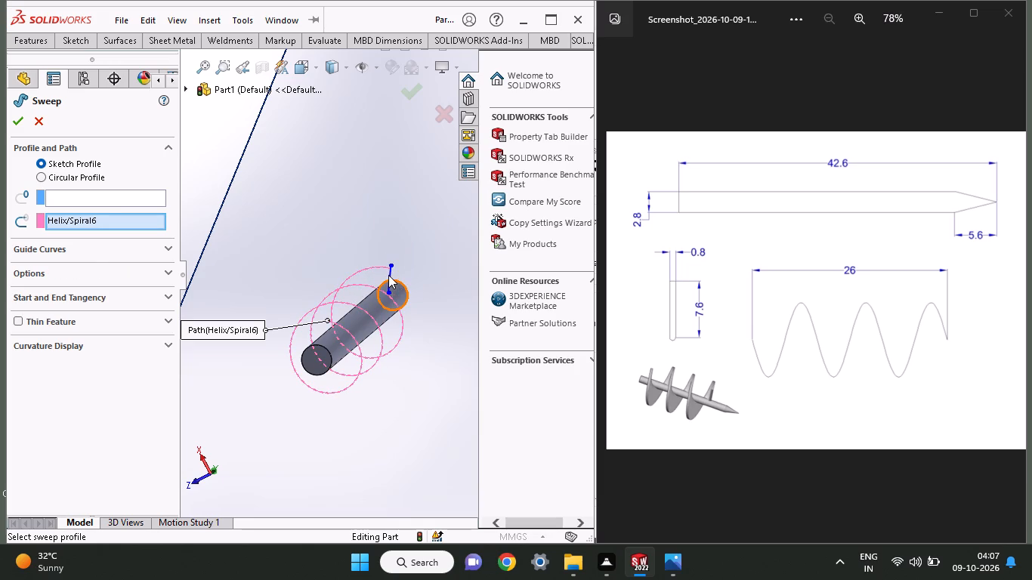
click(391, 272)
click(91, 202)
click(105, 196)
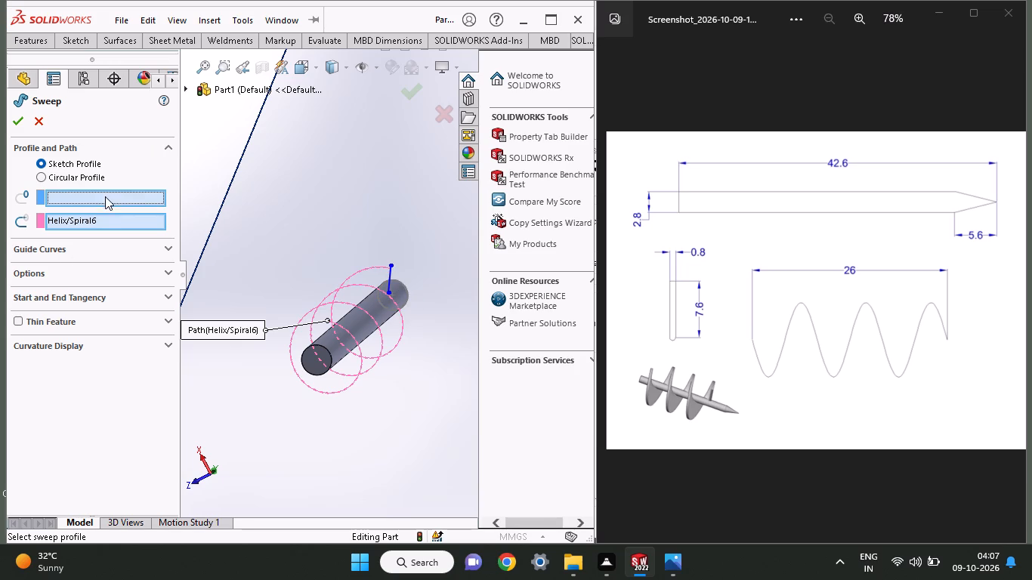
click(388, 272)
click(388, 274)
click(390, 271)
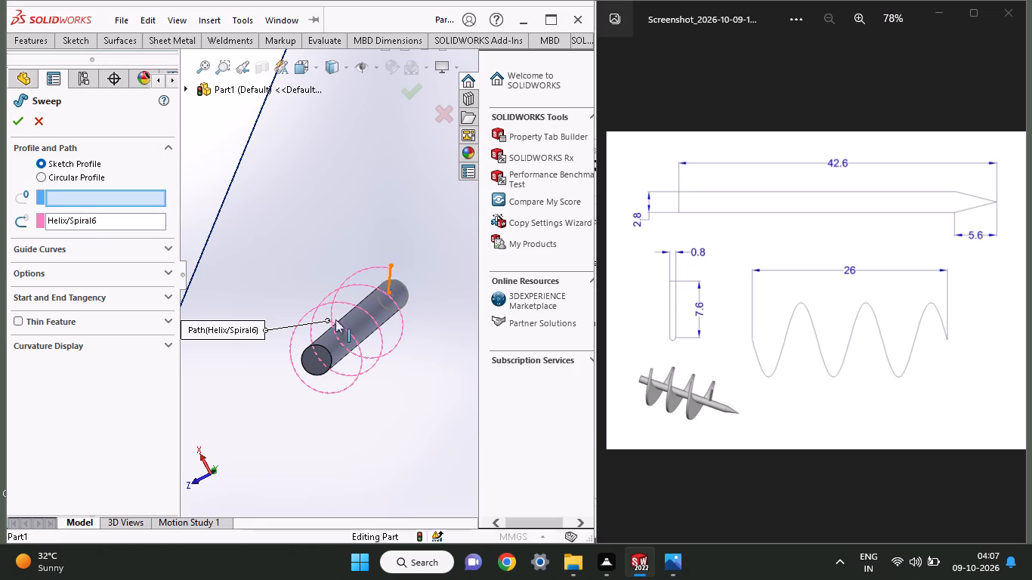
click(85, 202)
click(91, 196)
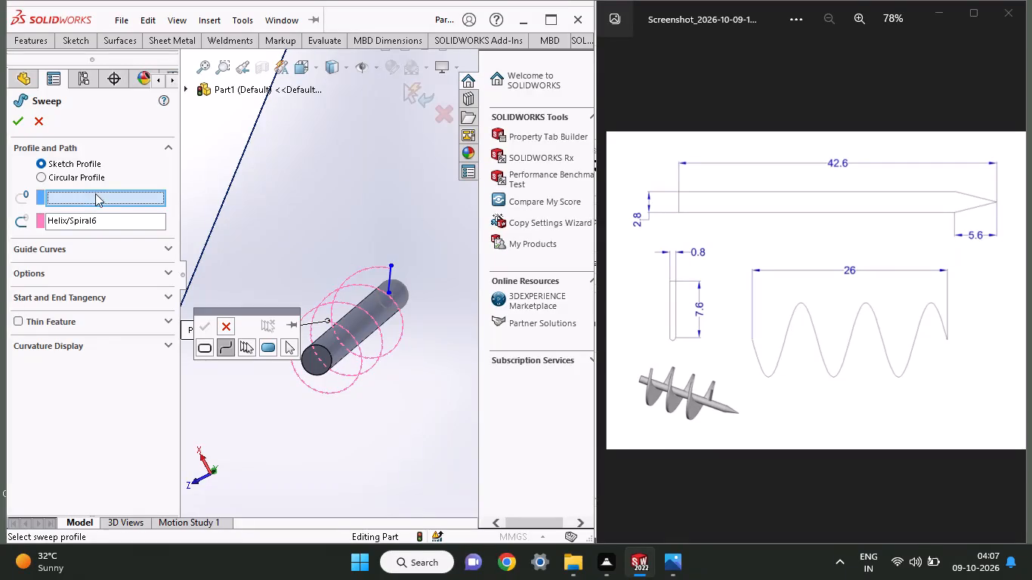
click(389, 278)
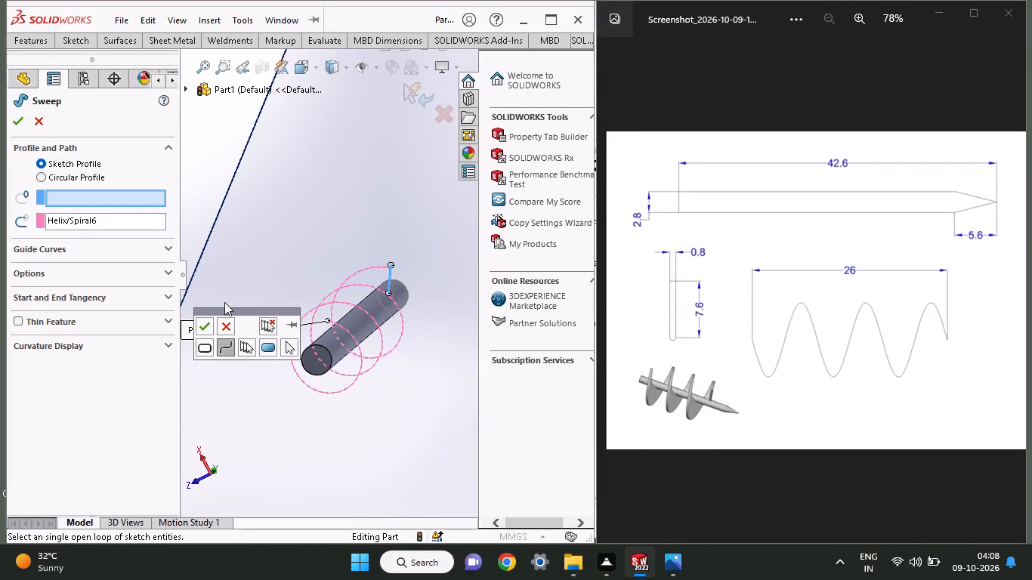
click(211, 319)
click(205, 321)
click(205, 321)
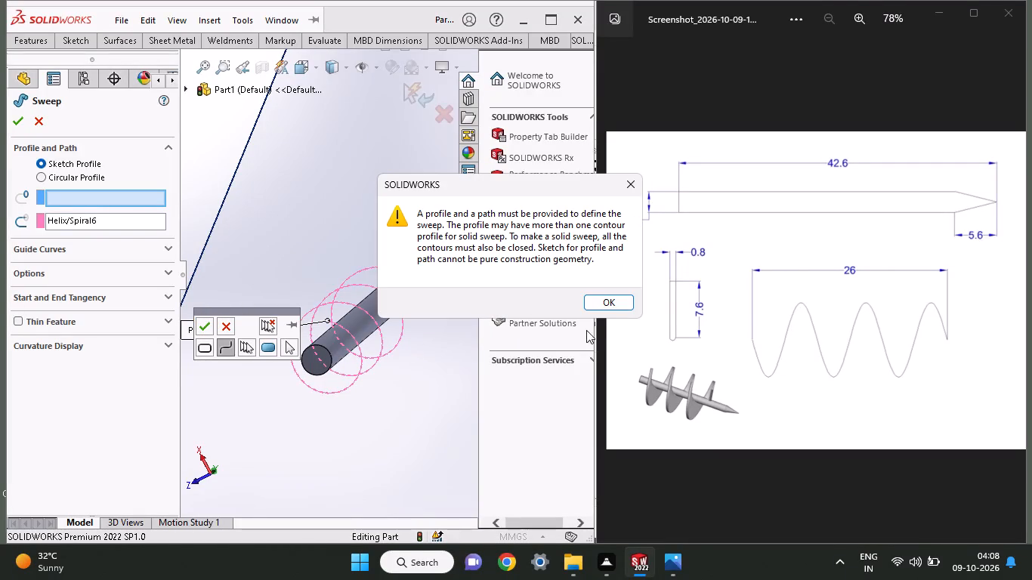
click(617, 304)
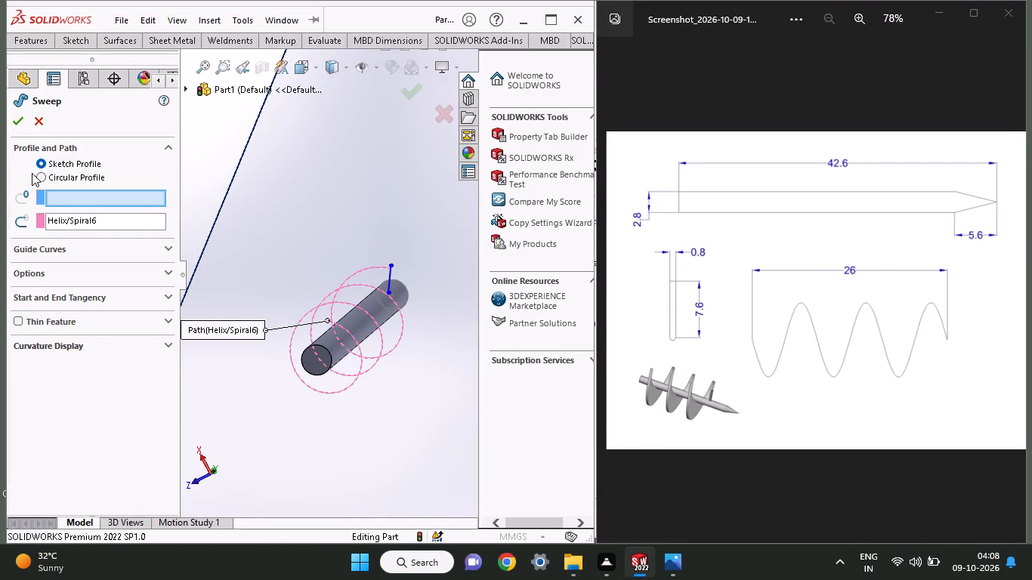
Switch the sweep along the helix to a circular profile with a diameter of 5 mm.
click(42, 175)
scroll(346, 384, up, 1)
scroll(346, 384, down, 1)
scroll(346, 384, up, 1)
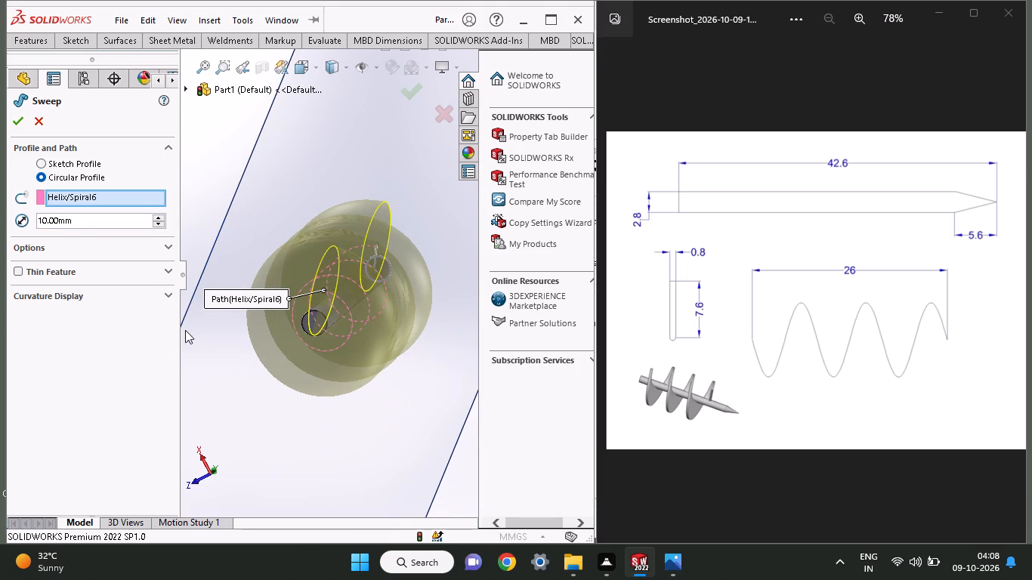
drag(86, 223, 0, 210)
key(5)
key(Return)
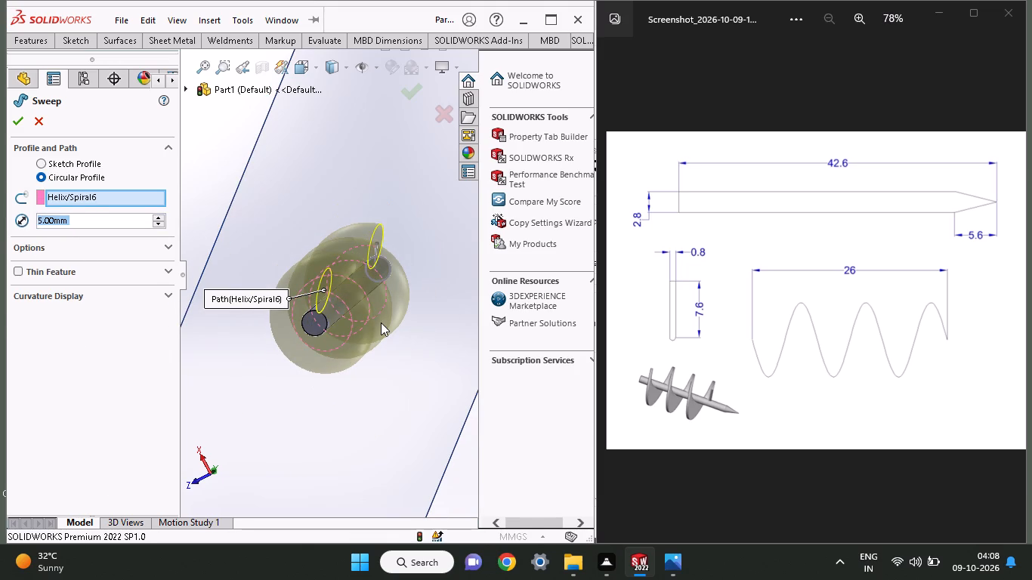
Set the sweep's circular profile diameter to 2 mm.
middle_drag(381, 322, 311, 351)
scroll(335, 341, down, 1)
scroll(311, 351, up, 1)
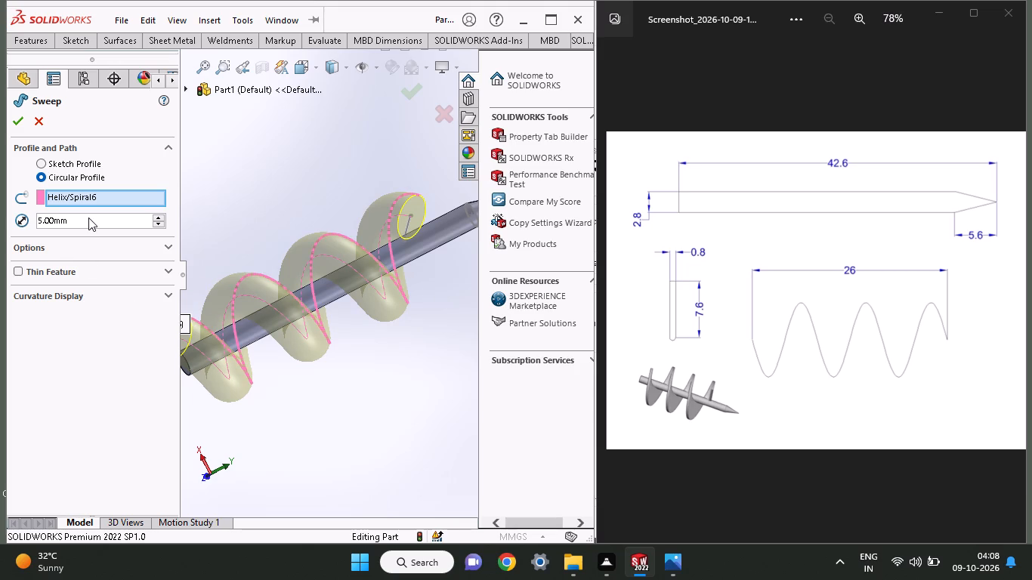
drag(88, 217, 0, 218)
key(2)
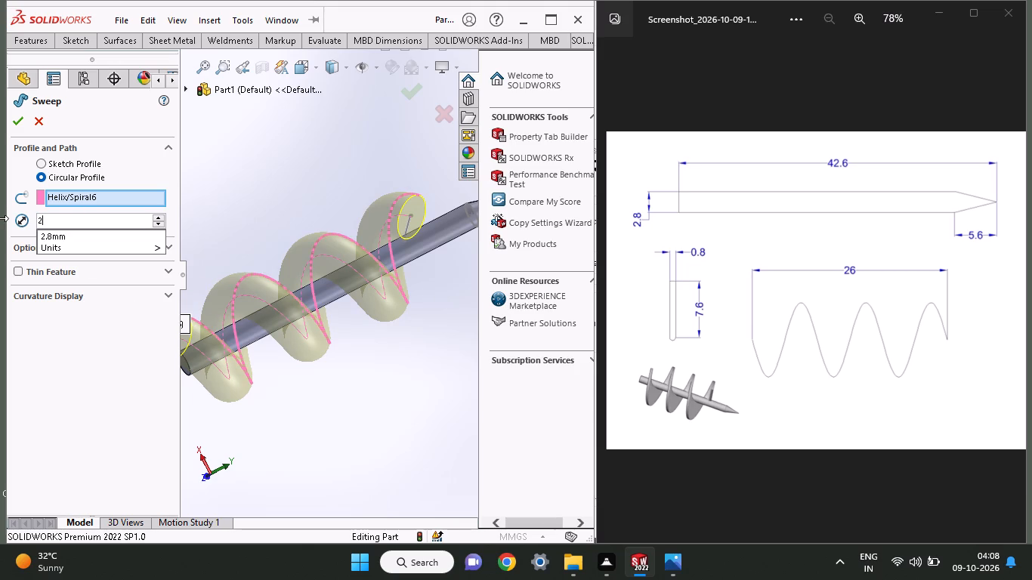
key(Return)
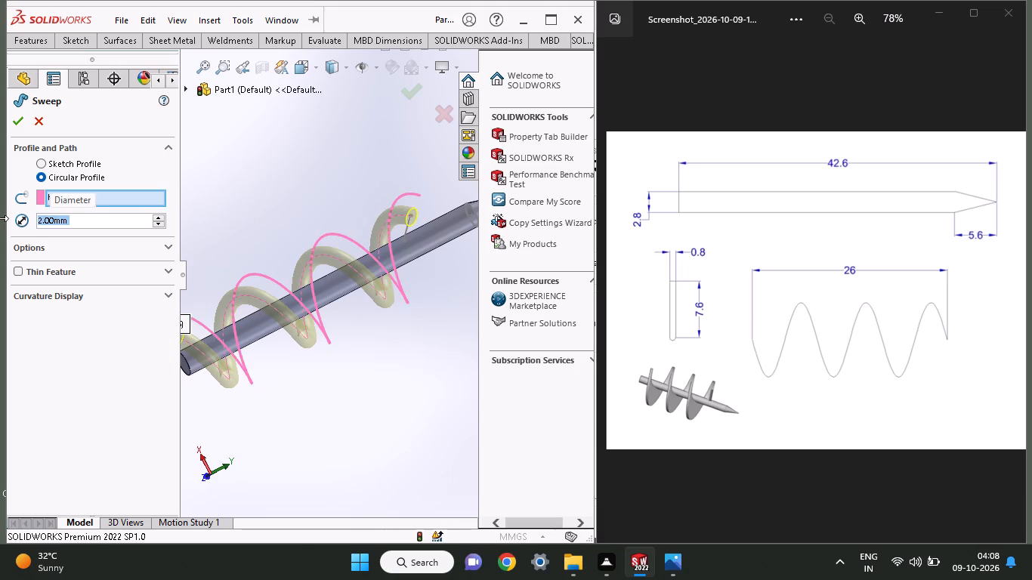
Examine the preview of the swept coil around the shaft from several angles.
middle_drag(354, 259, 282, 344)
middle_drag(287, 293, 346, 301)
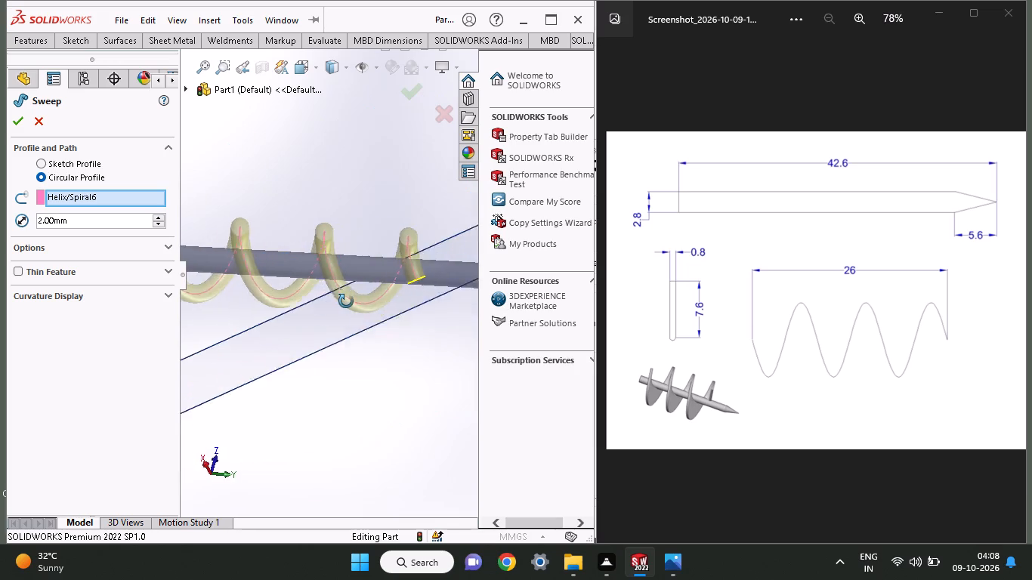
middle_drag(346, 301, 360, 301)
middle_drag(360, 301, 372, 267)
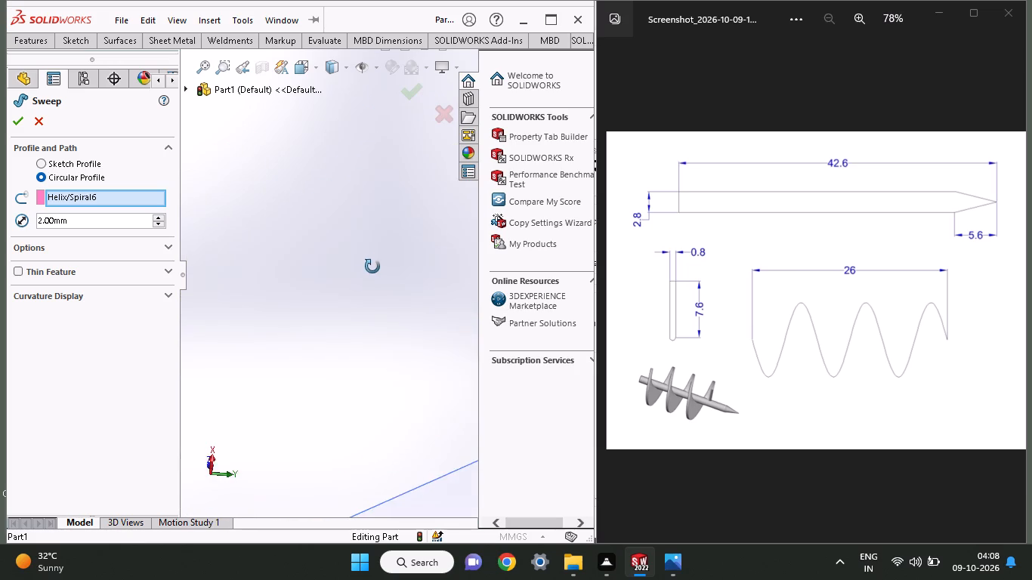
middle_drag(372, 267, 357, 328)
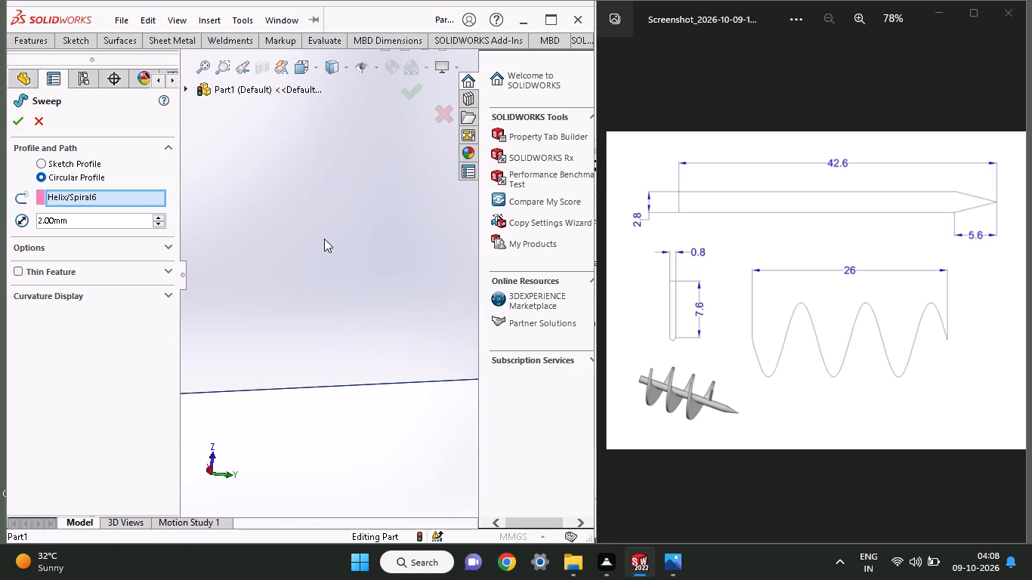
middle_drag(341, 197, 360, 161)
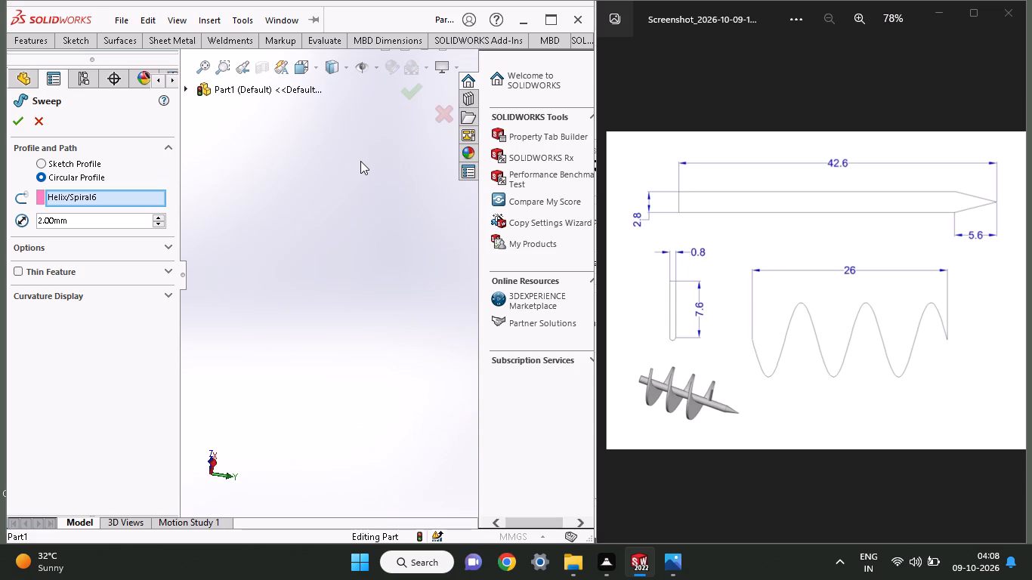
scroll(360, 161, down, 1)
scroll(360, 161, up, 1)
scroll(360, 161, down, 1)
scroll(360, 161, up, 1)
scroll(360, 161, down, 1)
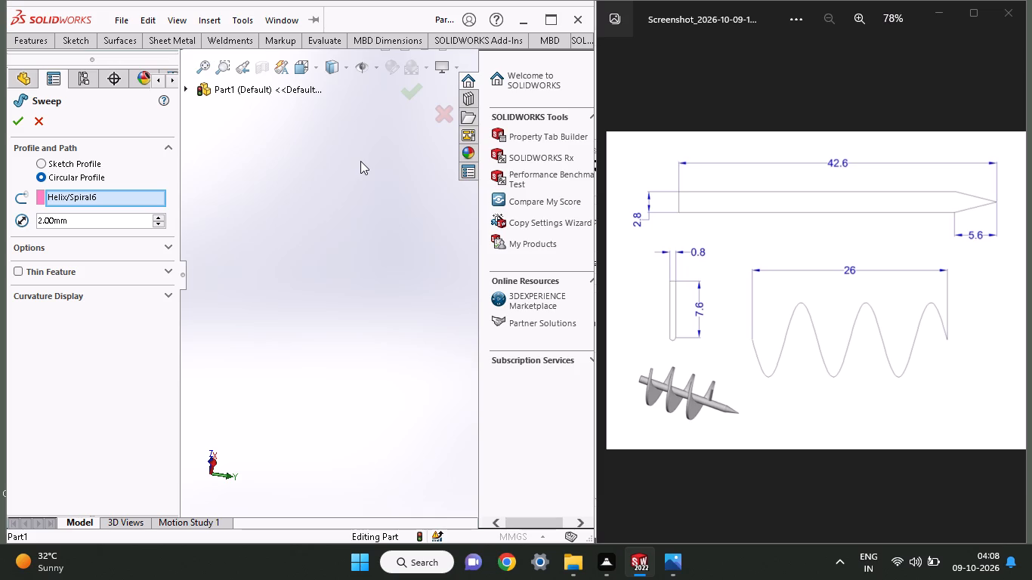
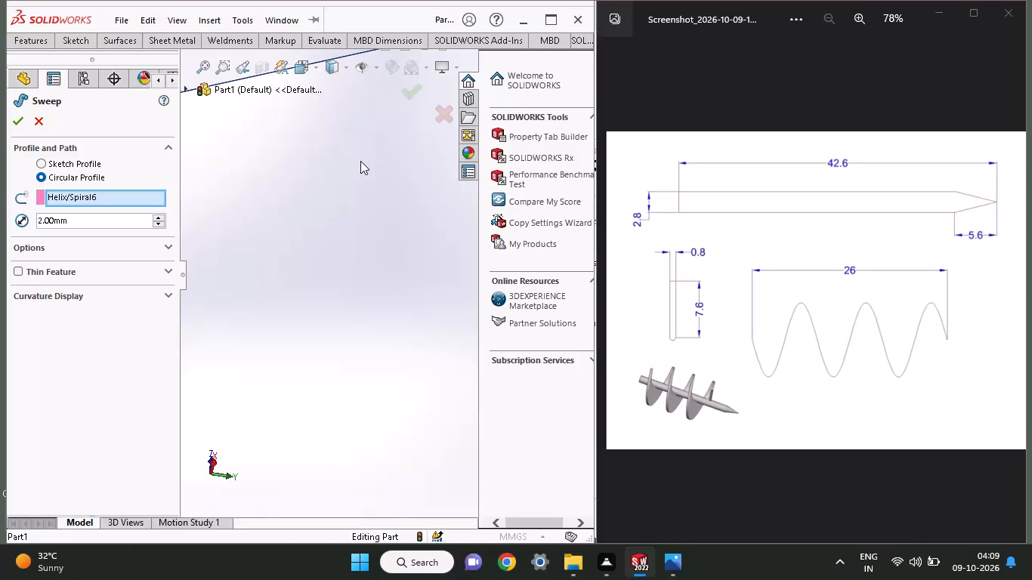
Examine the circular-profile sweep preview along the helix around the pointed shaft.
scroll(360, 161, down, 1)
scroll(282, 181, up, 1)
scroll(224, 189, down, 1)
scroll(247, 183, up, 1)
ctrl+scroll(276, 206, up, 2)
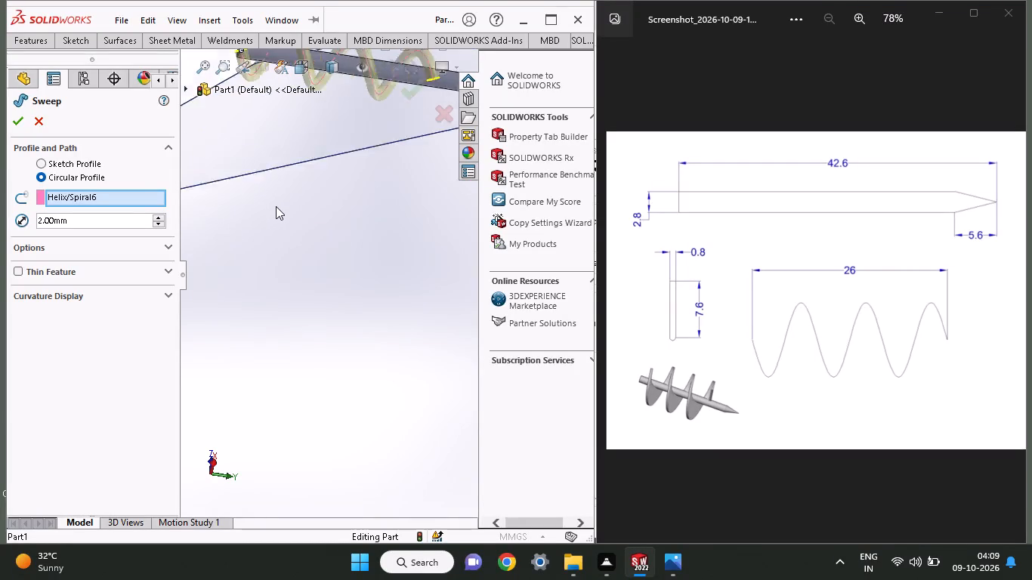
ctrl+scroll(276, 206, up, 6)
ctrl+scroll(276, 206, down, 5)
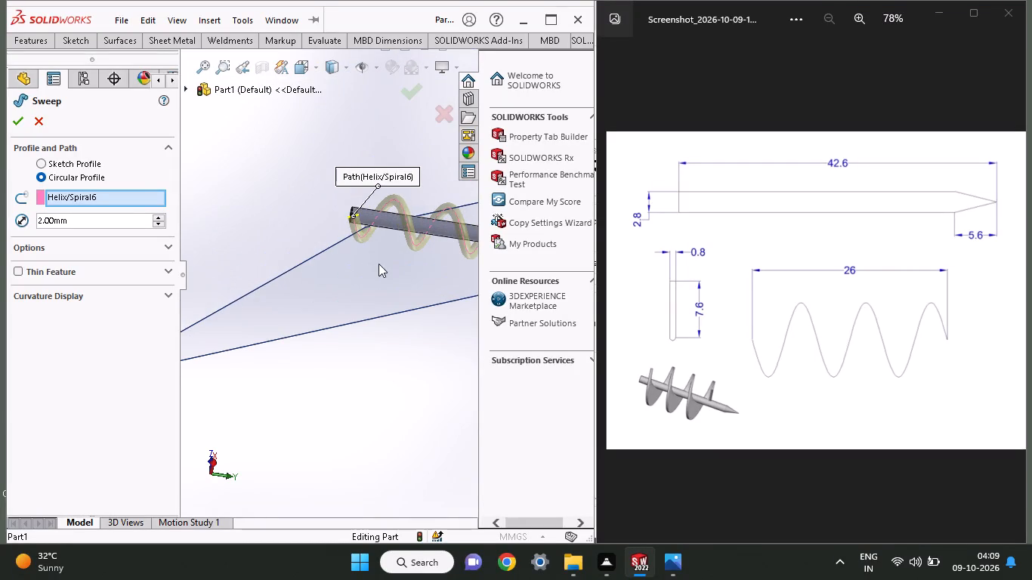
ctrl+scroll(398, 273, down, 4)
scroll(398, 273, right, 1)
scroll(398, 273, left, 1)
scroll(398, 273, right, 1)
scroll(398, 273, left, 1)
ctrl+scroll(398, 273, up, 4)
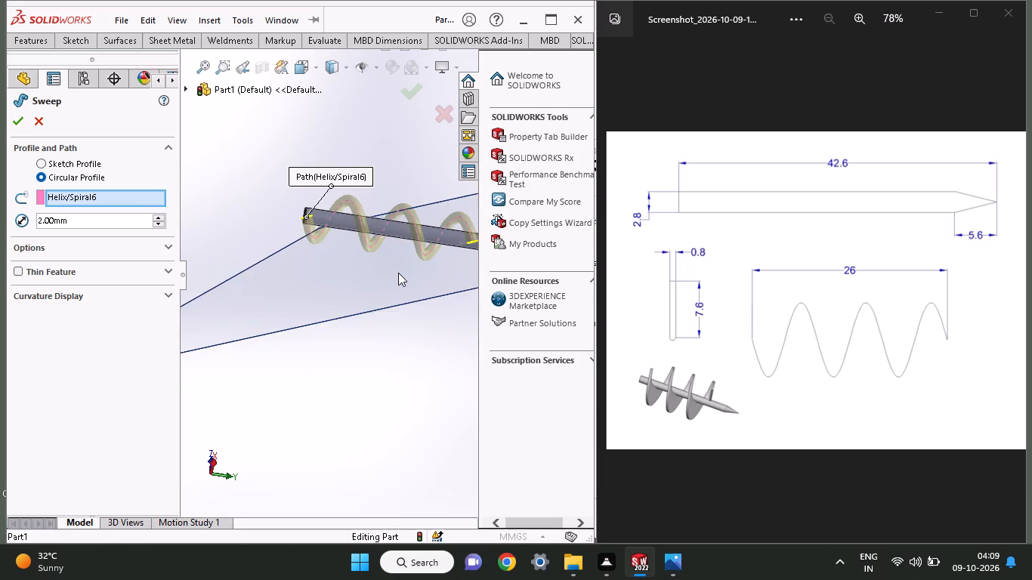
ctrl+scroll(398, 273, down, 4)
ctrl+scroll(398, 273, up, 5)
scroll(398, 273, down, 1)
ctrl+scroll(407, 263, down, 4)
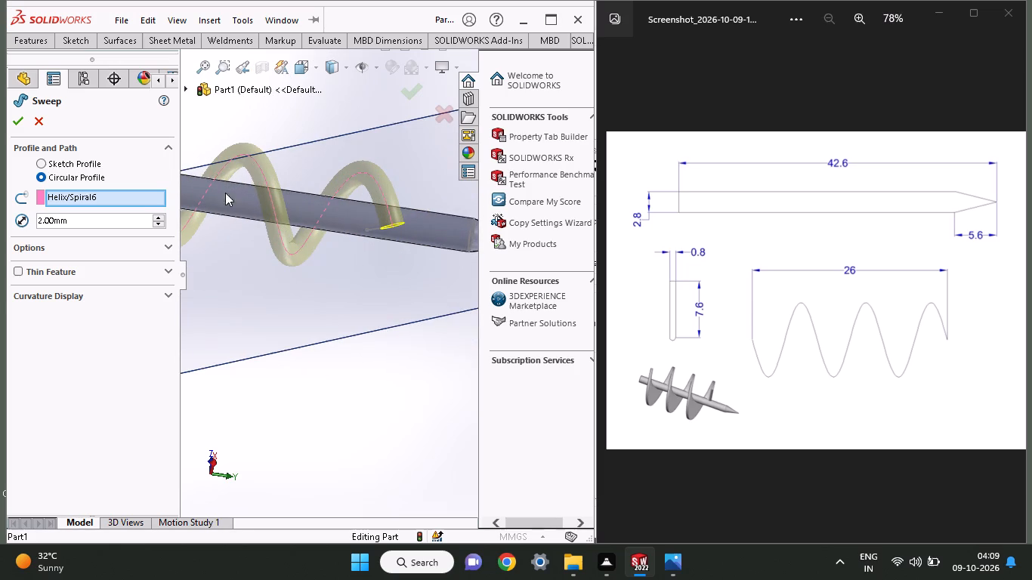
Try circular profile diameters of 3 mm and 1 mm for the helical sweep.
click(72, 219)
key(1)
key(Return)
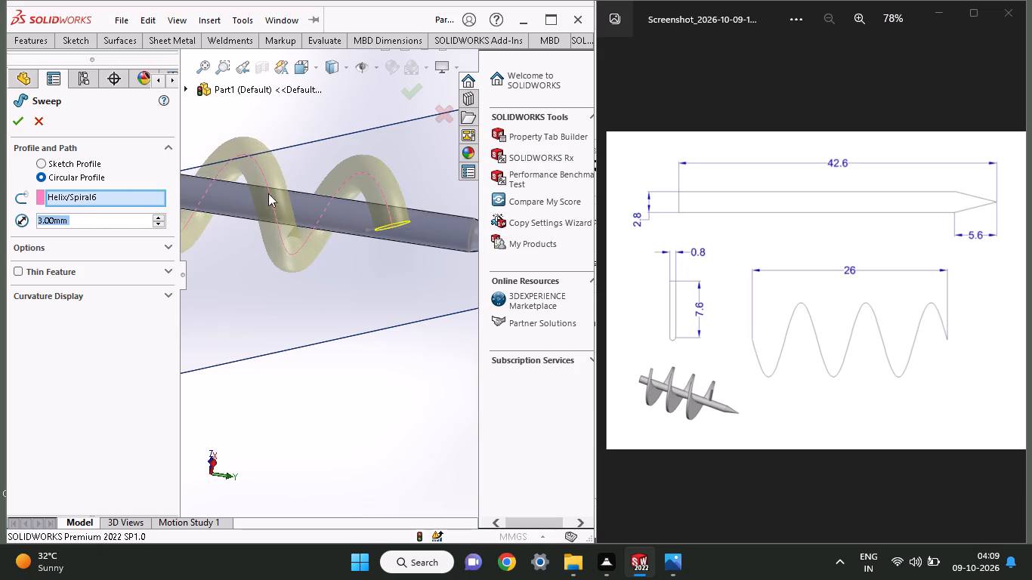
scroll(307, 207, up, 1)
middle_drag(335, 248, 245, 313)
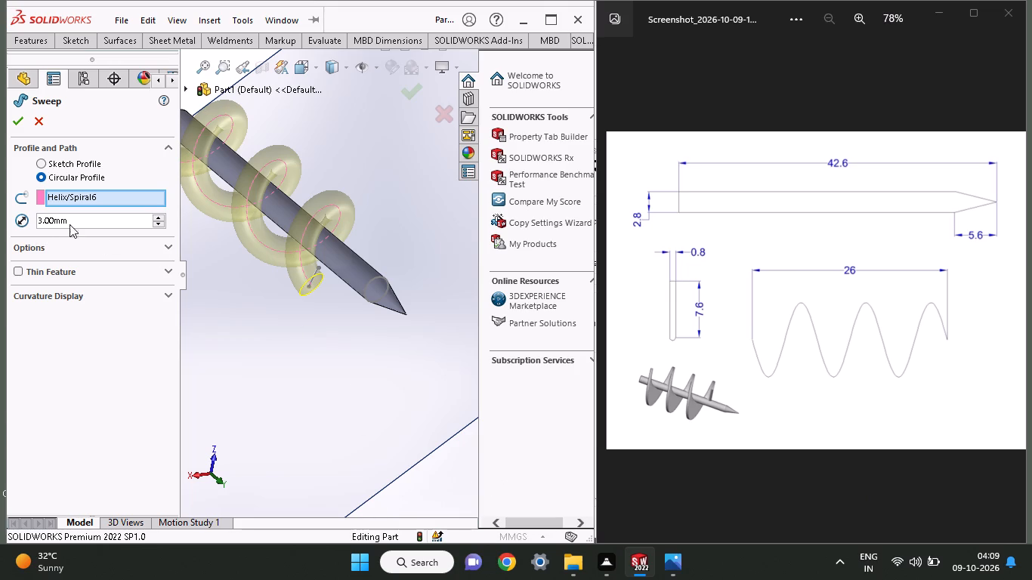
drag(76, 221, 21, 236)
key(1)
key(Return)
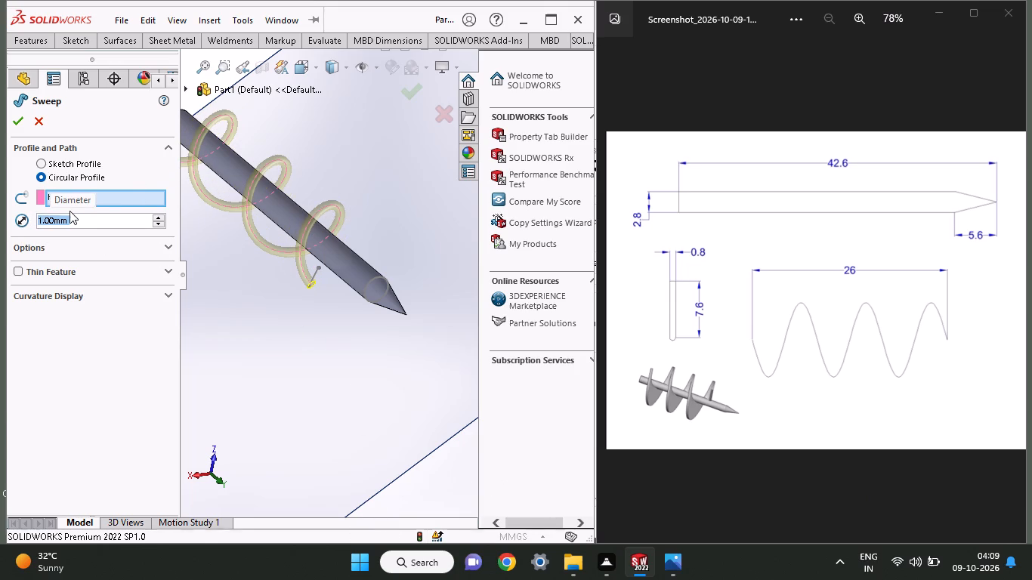
Set the helical sweep's circular profile diameter to 5 mm.
key(5)
key(Return)
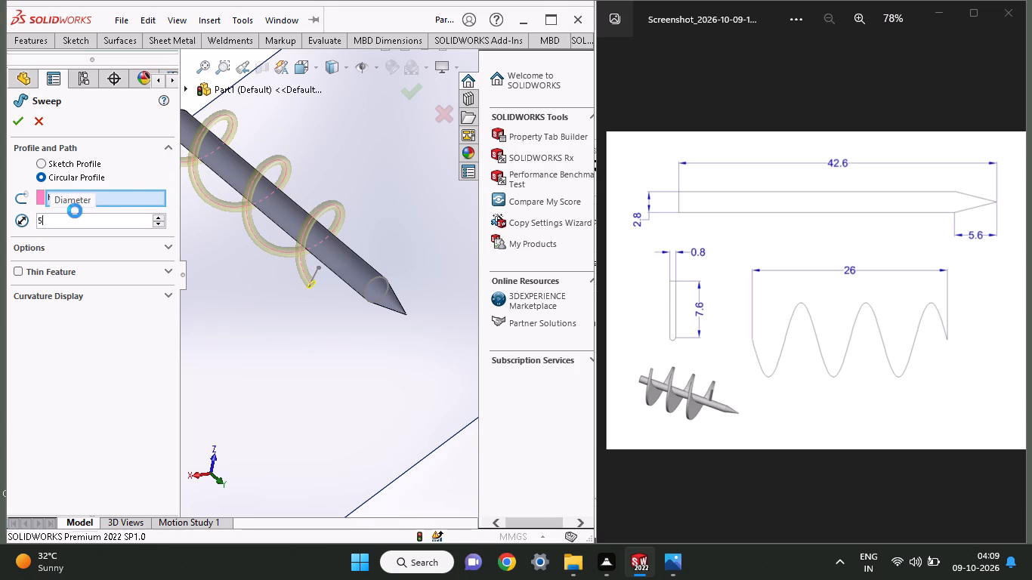
Enable the one-direction thin feature for the helical sweep and show the sweep options.
middle_drag(262, 324, 227, 282)
scroll(262, 324, down, 1)
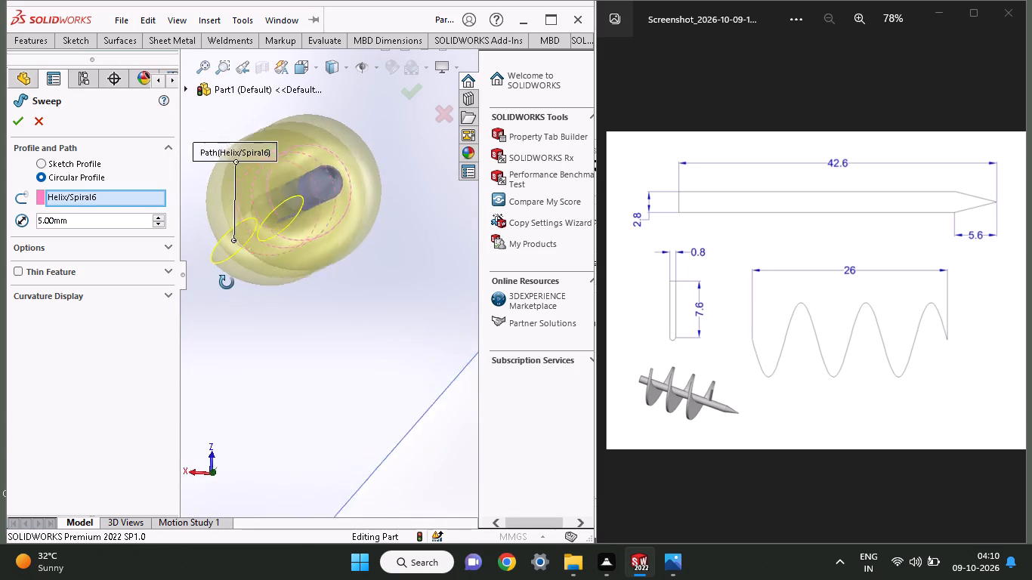
middle_drag(227, 282, 224, 303)
scroll(224, 303, up, 1)
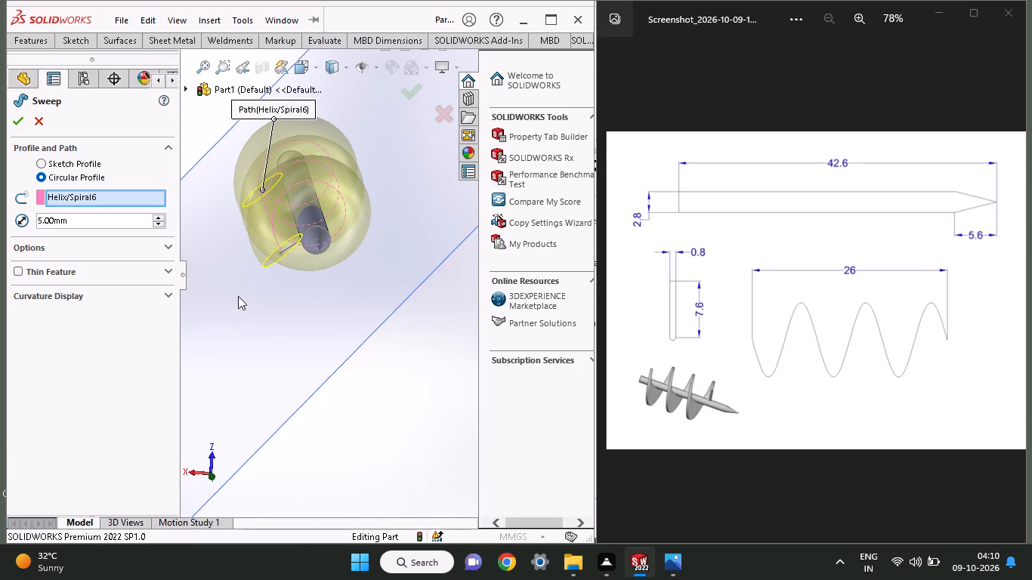
middle_drag(266, 298, 357, 300)
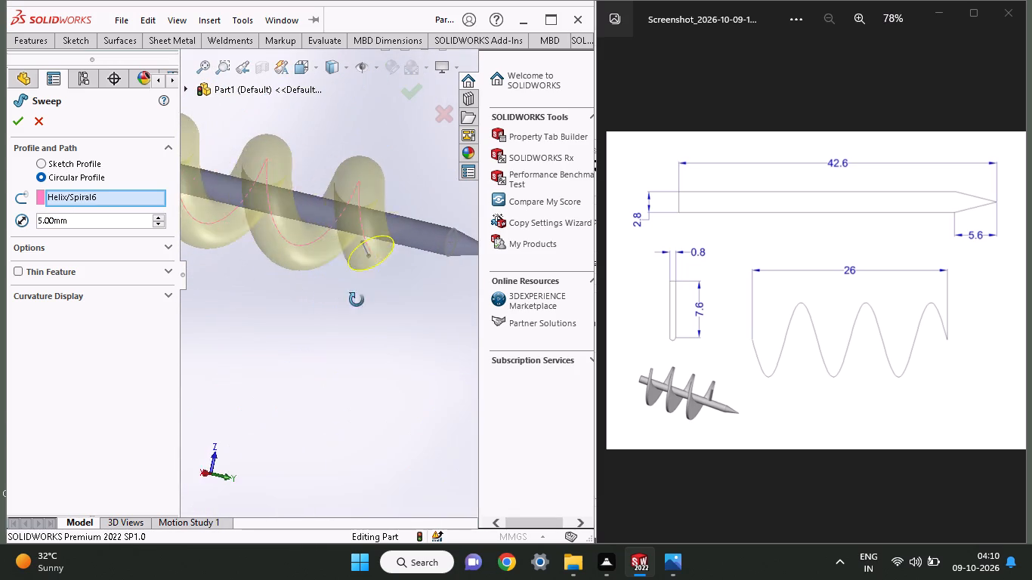
middle_drag(357, 300, 329, 304)
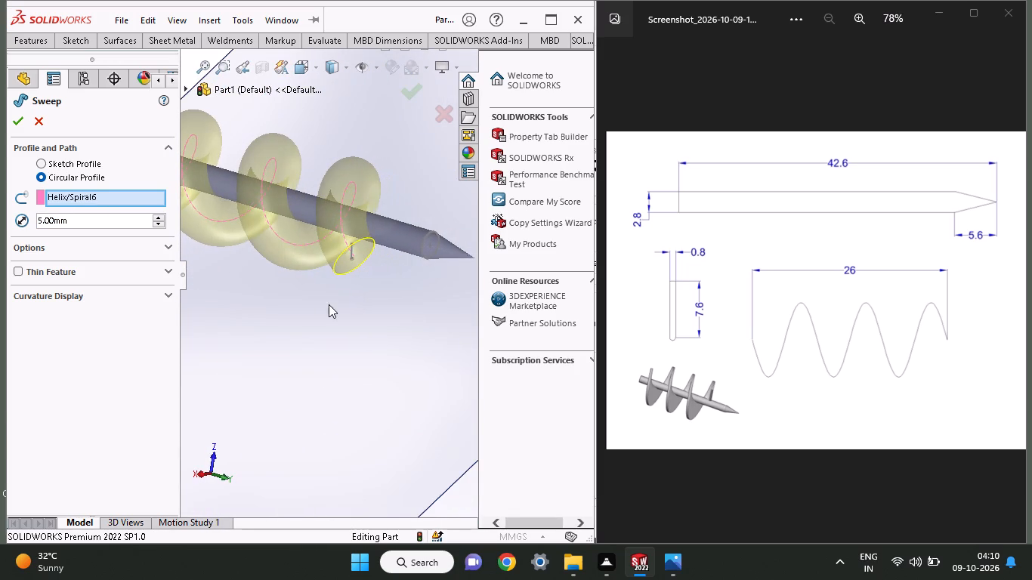
click(48, 270)
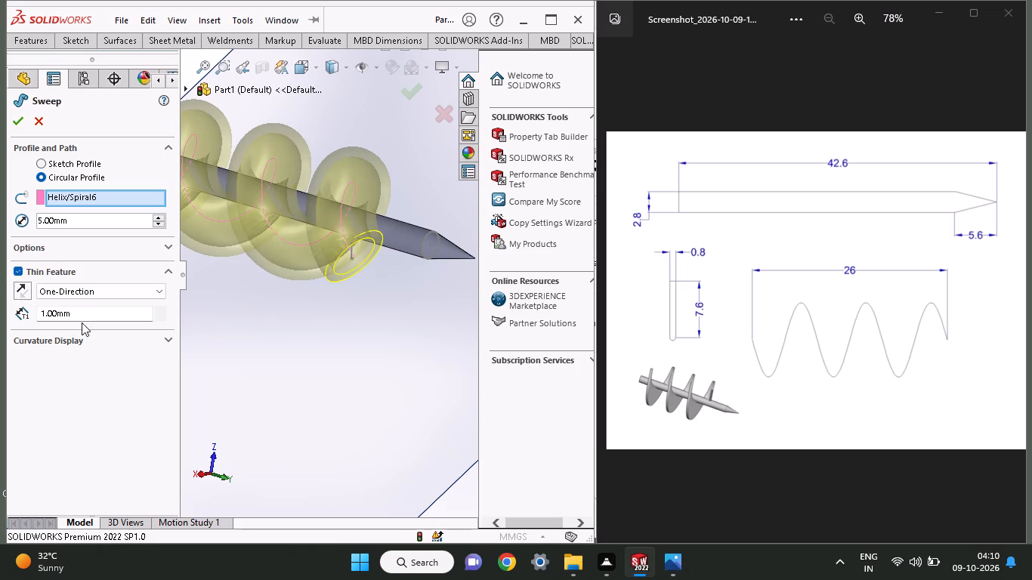
click(76, 250)
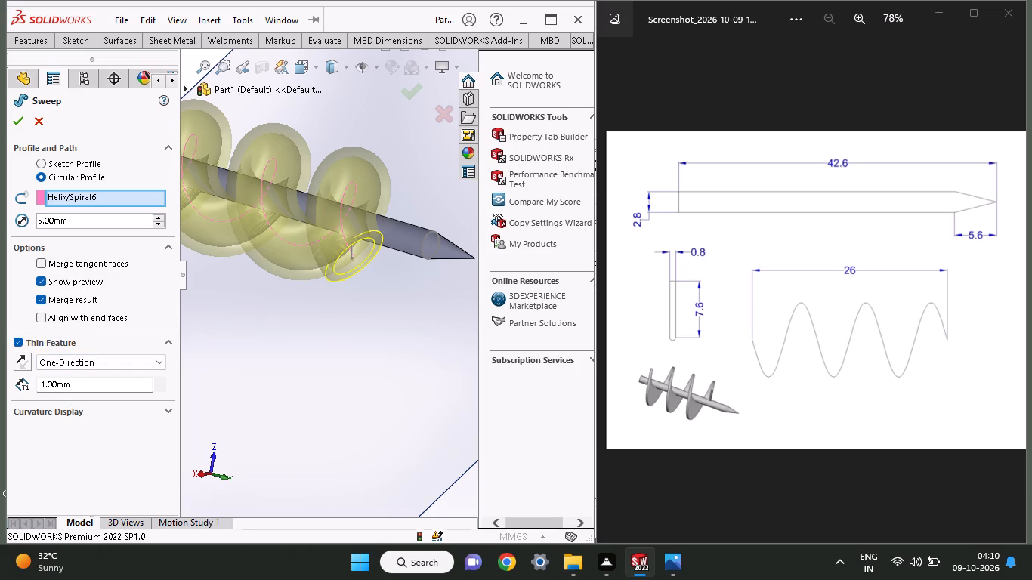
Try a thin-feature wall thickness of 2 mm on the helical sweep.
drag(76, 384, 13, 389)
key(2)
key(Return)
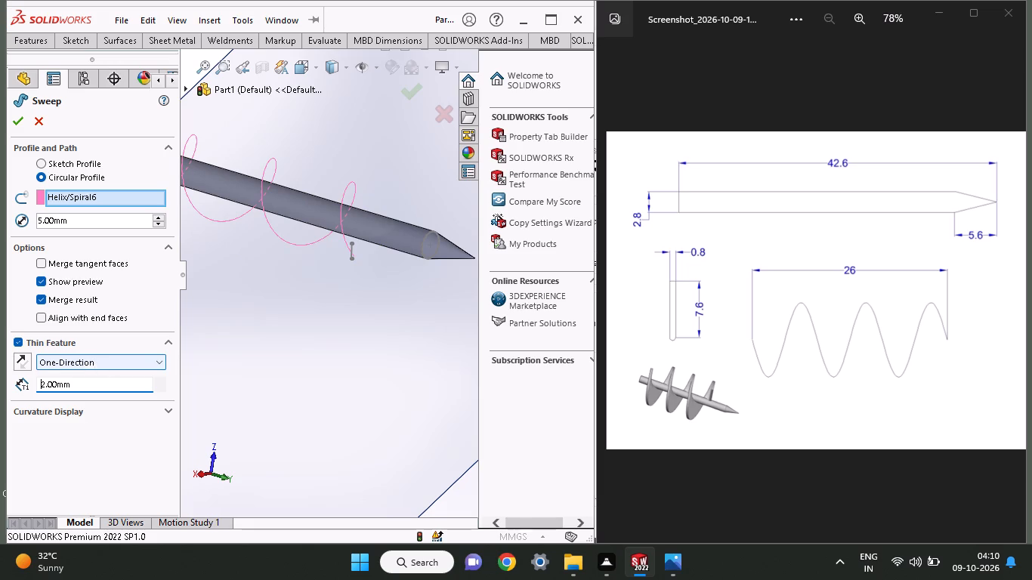
Set the one-direction thin-feature thickness to 1 mm and finish the sweep along the helix.
drag(69, 386, 14, 393)
key(1)
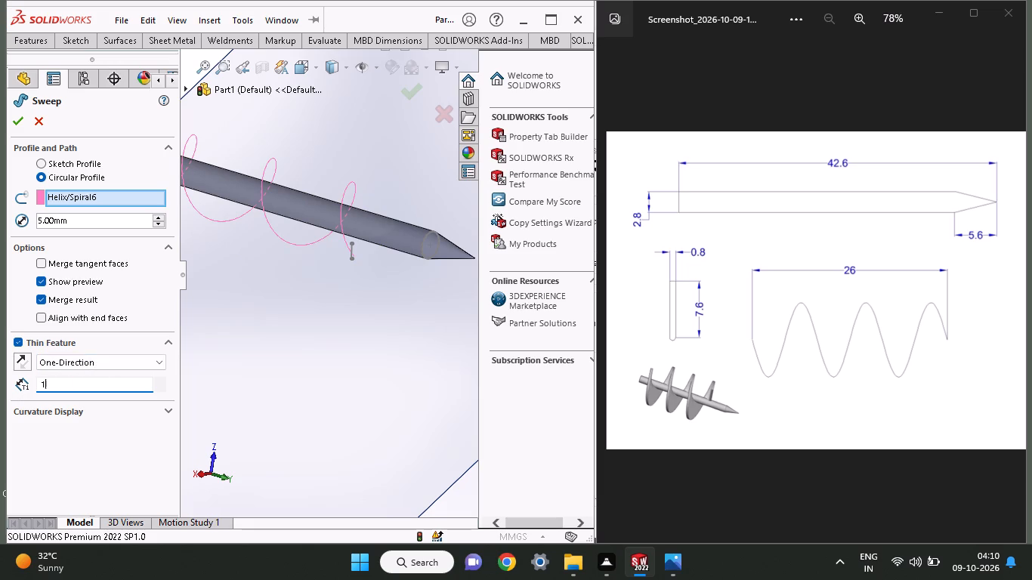
key(Return)
scroll(20, 393, down, 1)
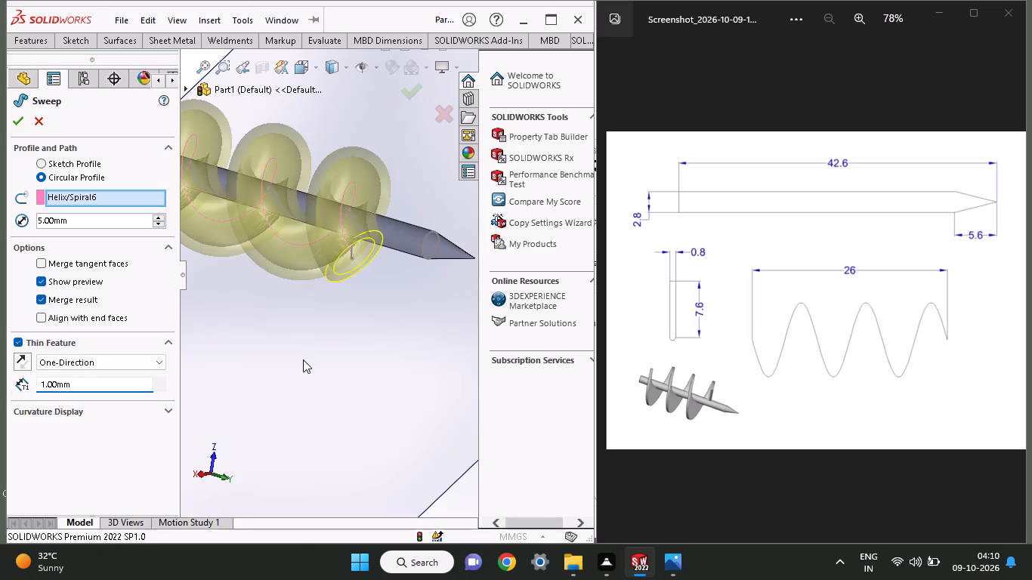
scroll(313, 351, up, 1)
middle_drag(313, 351, 270, 344)
scroll(272, 338, down, 1)
middle_drag(273, 337, 304, 337)
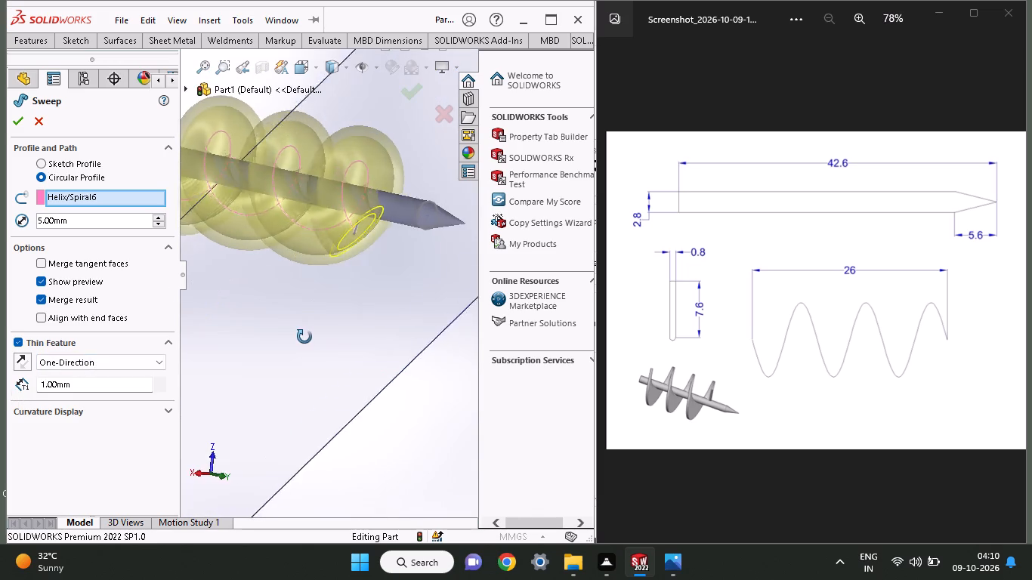
middle_drag(304, 337, 360, 335)
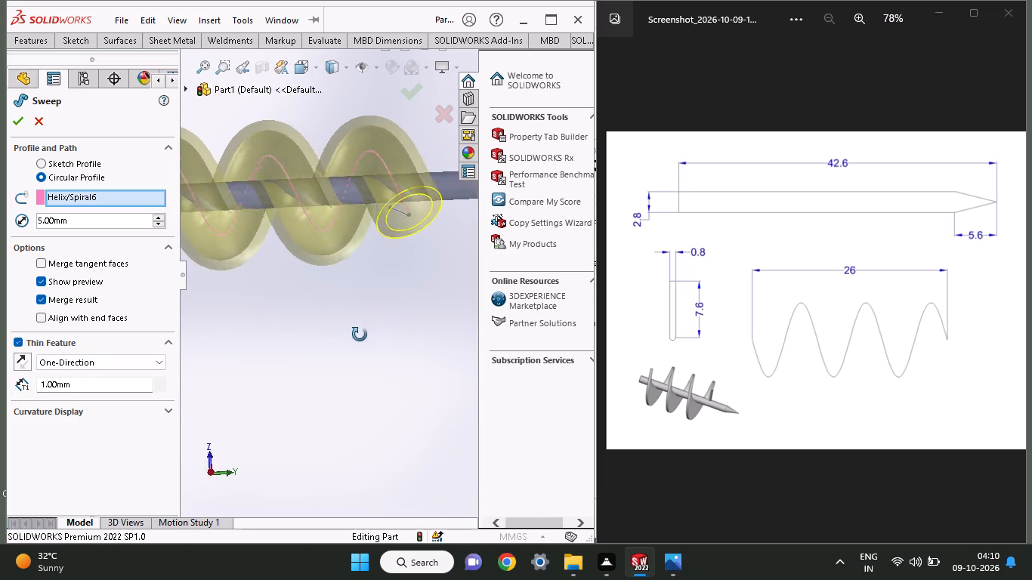
middle_drag(360, 335, 308, 352)
scroll(286, 360, up, 1)
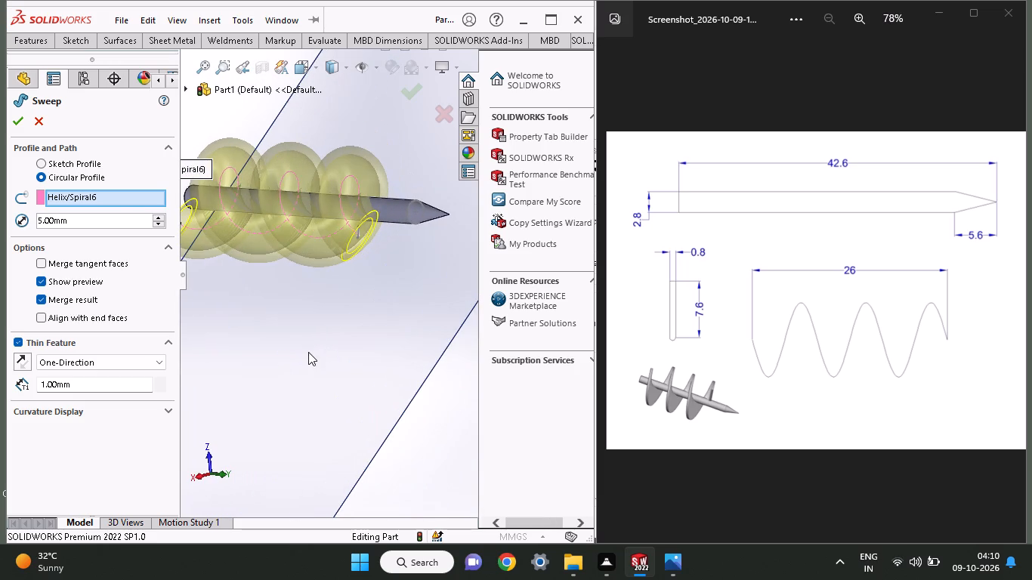
click(13, 128)
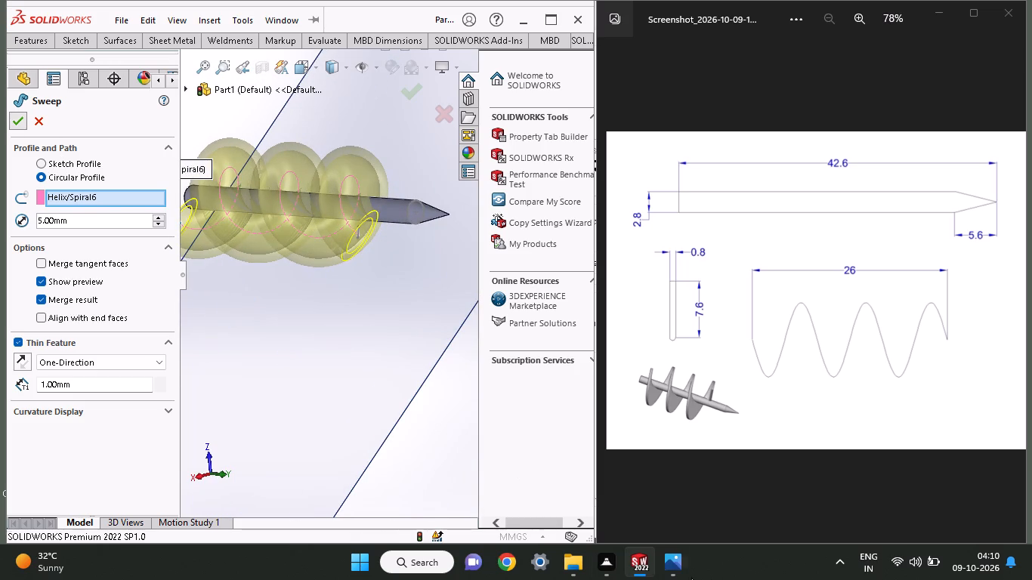
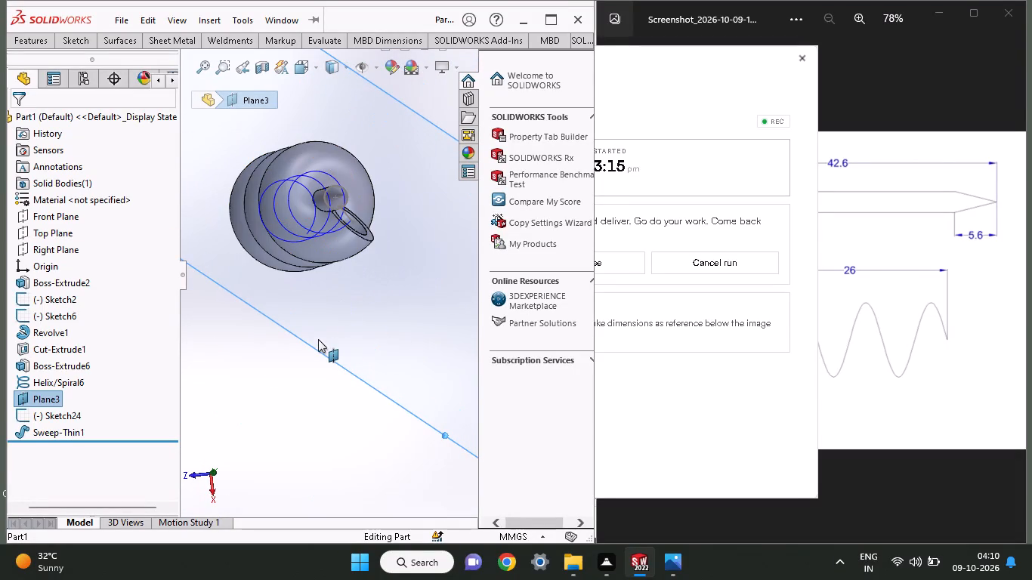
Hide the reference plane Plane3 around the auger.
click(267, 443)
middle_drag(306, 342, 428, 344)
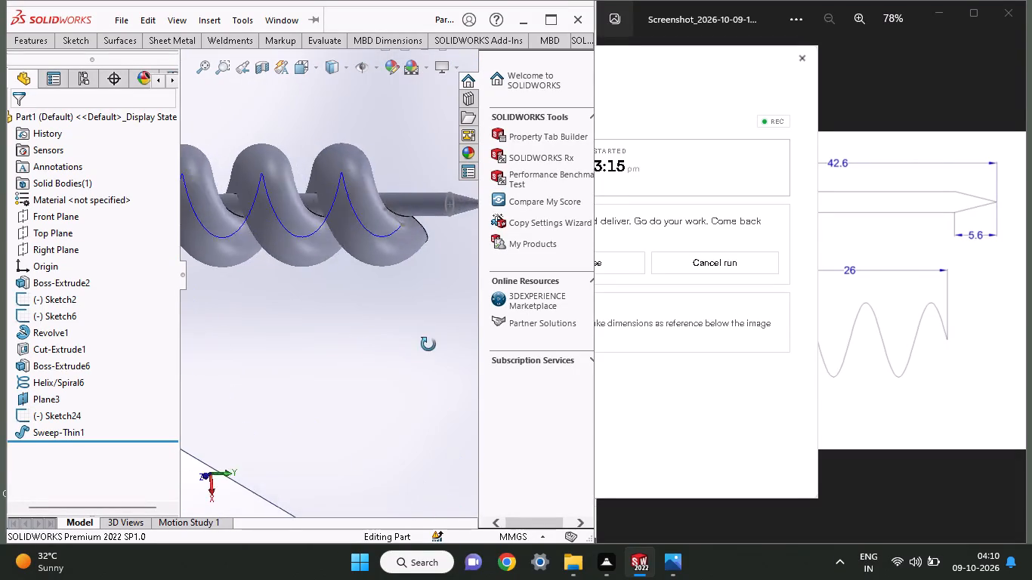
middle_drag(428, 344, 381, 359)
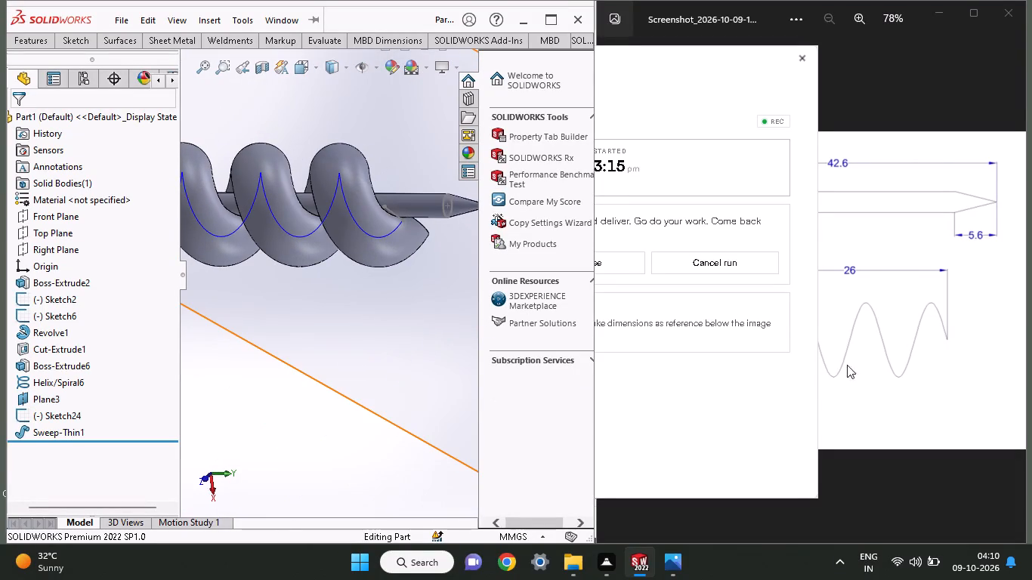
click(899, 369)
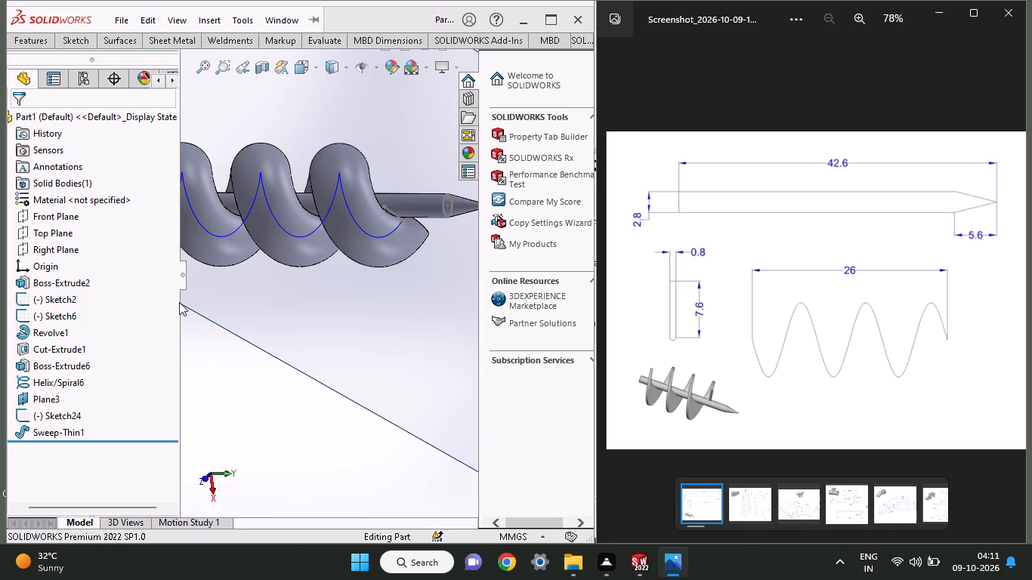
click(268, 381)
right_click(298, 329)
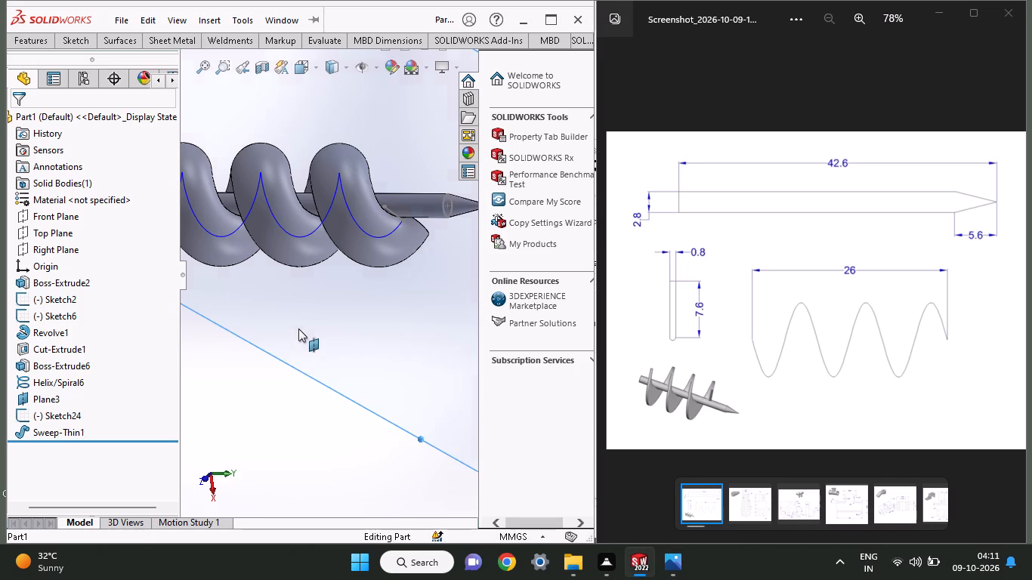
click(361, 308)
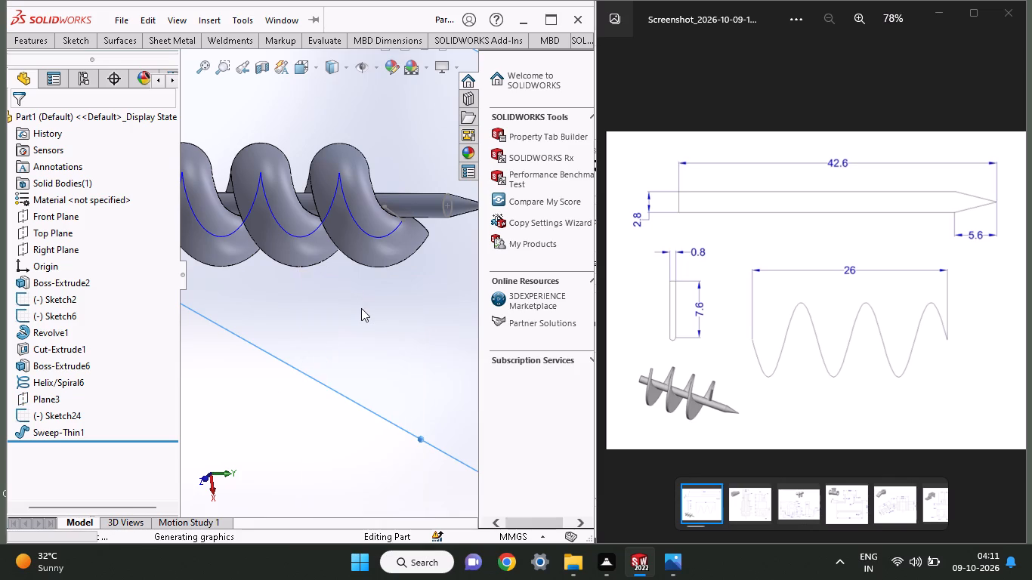
Examine the thin-walled helical sweep around the shaft from several angles, including its open end.
middle_drag(361, 308, 333, 319)
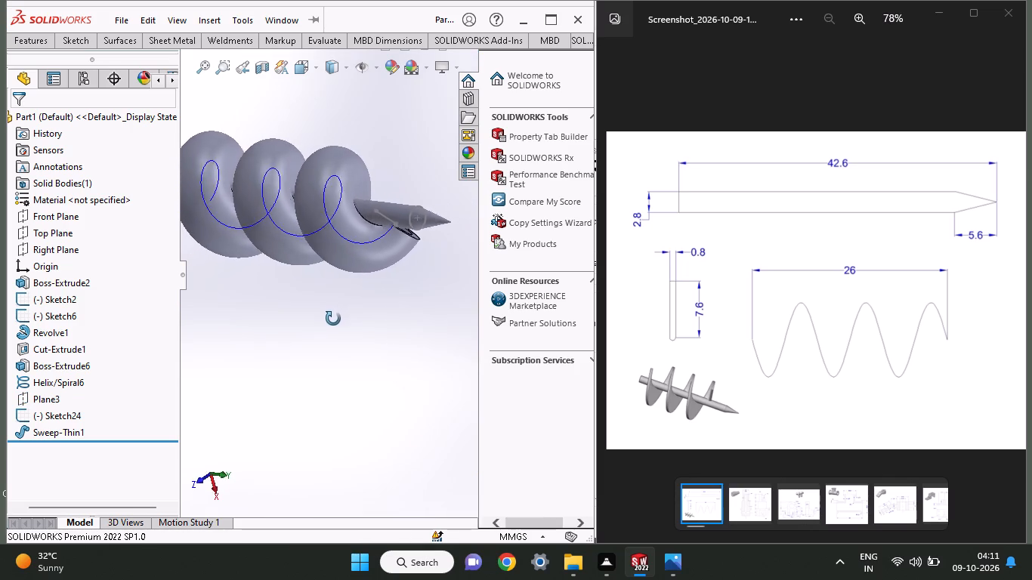
middle_drag(333, 319, 302, 342)
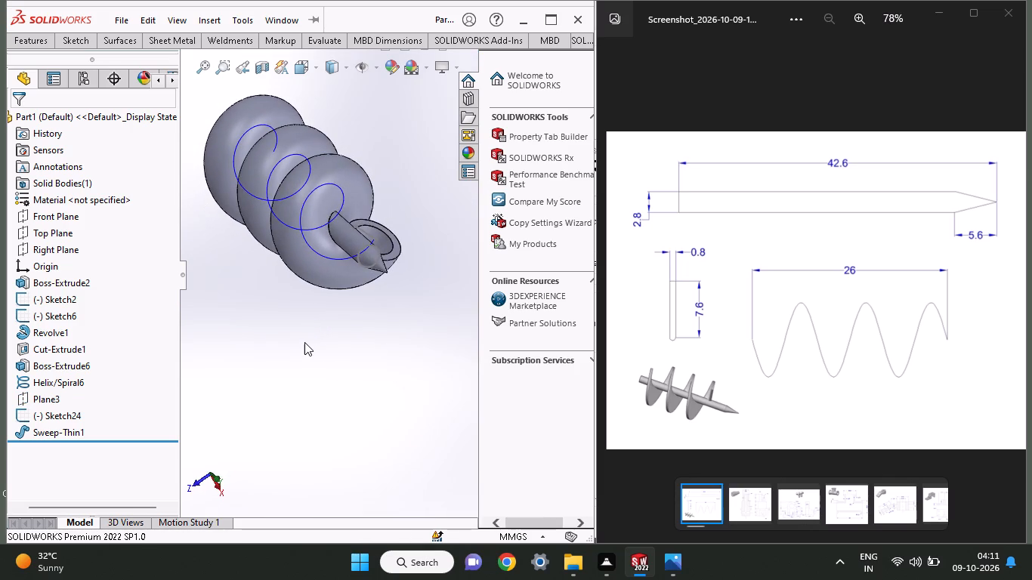
middle_drag(304, 342, 249, 325)
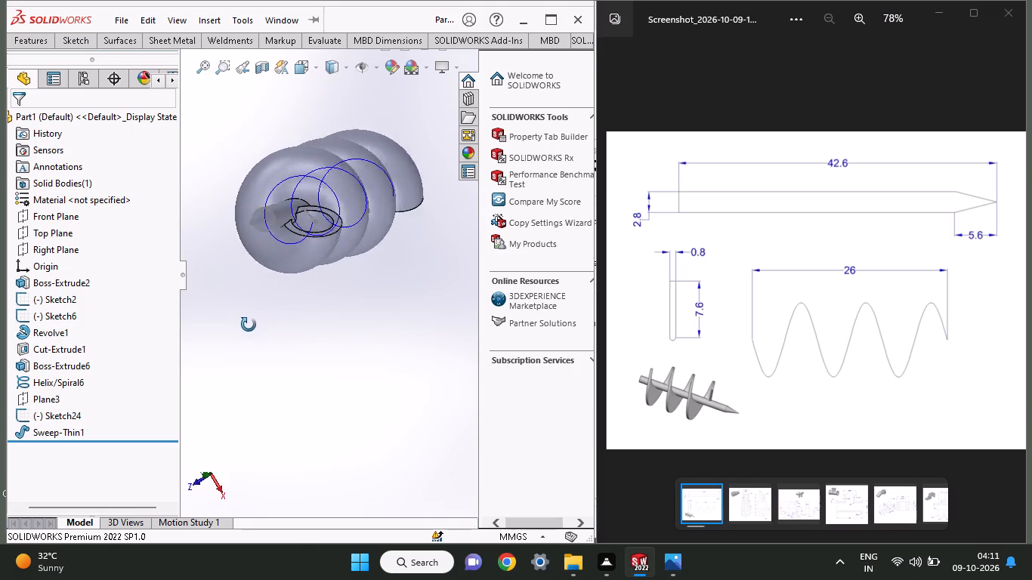
middle_drag(249, 325, 188, 373)
scroll(236, 335, down, 1)
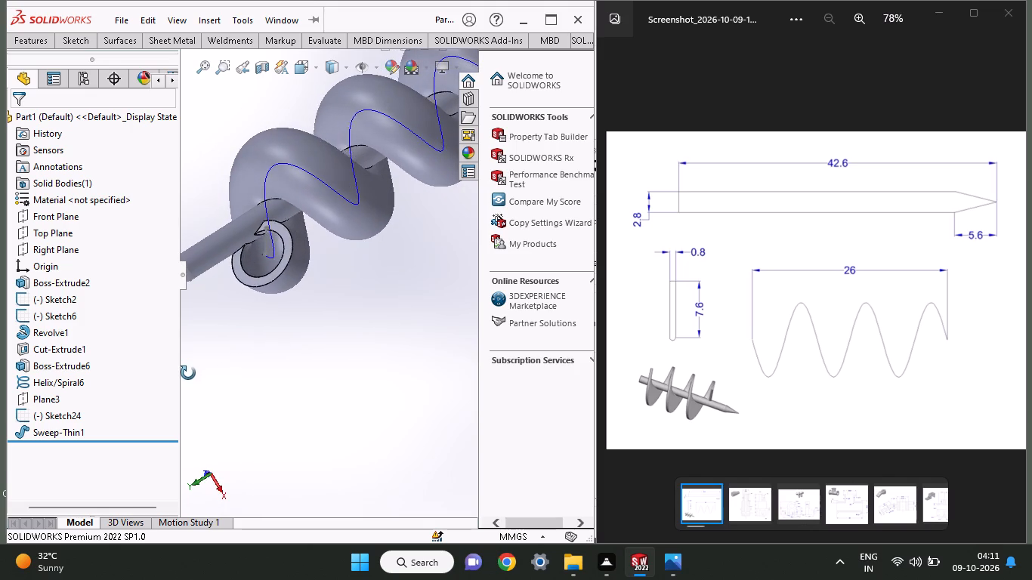
middle_drag(188, 373, 220, 318)
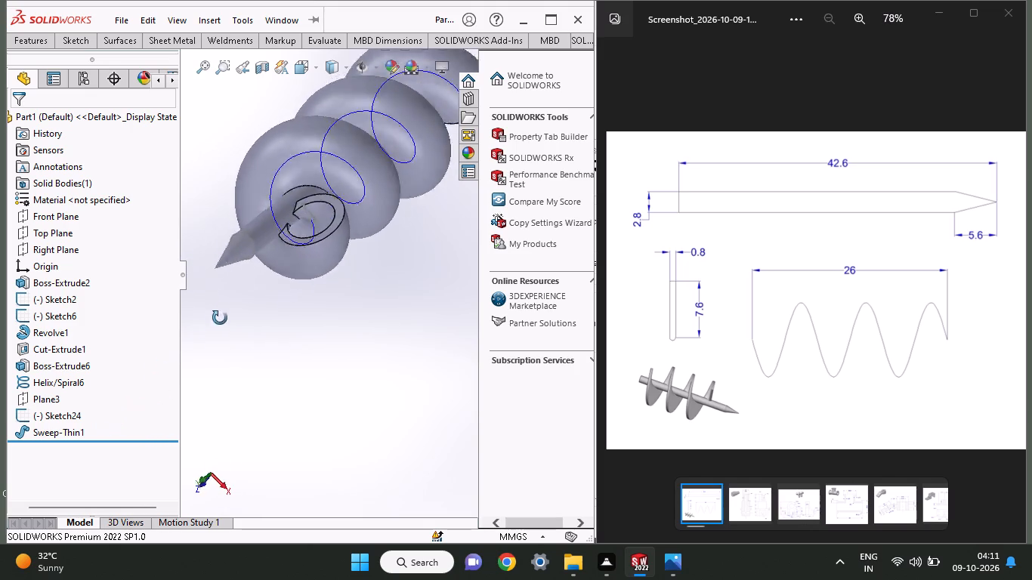
middle_drag(220, 318, 397, 313)
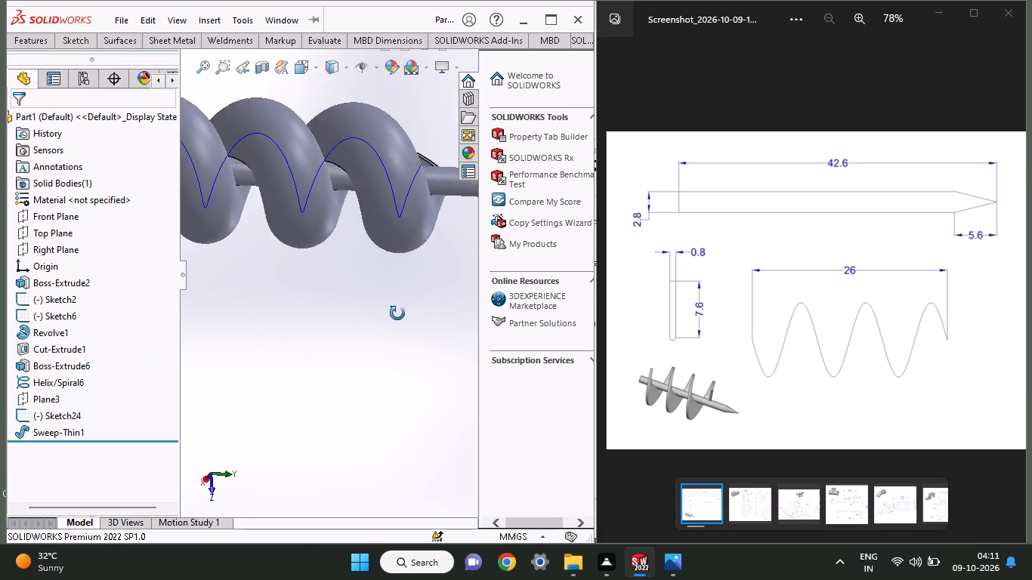
middle_drag(397, 313, 344, 367)
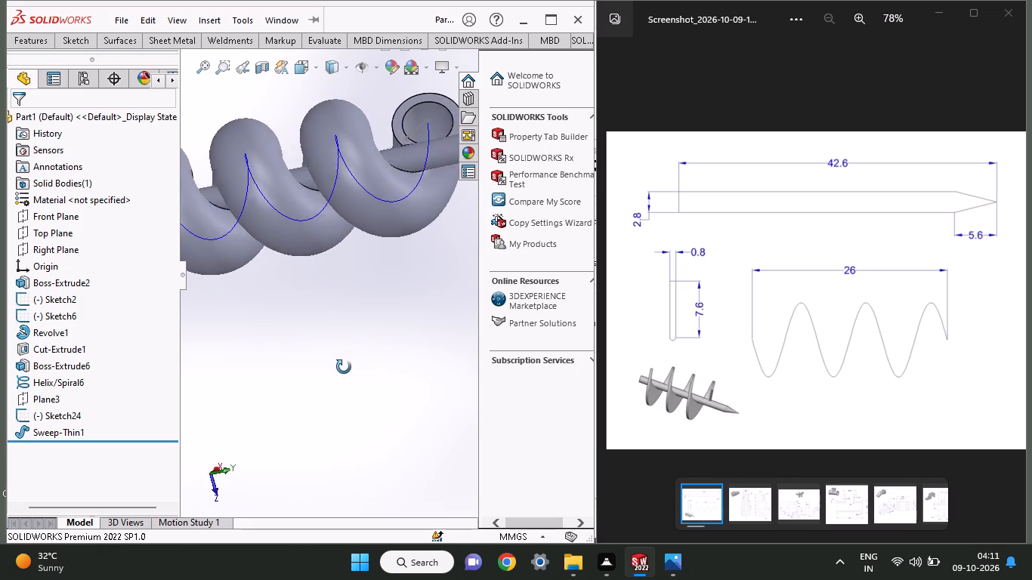
middle_drag(344, 367, 313, 396)
scroll(313, 396, up, 1)
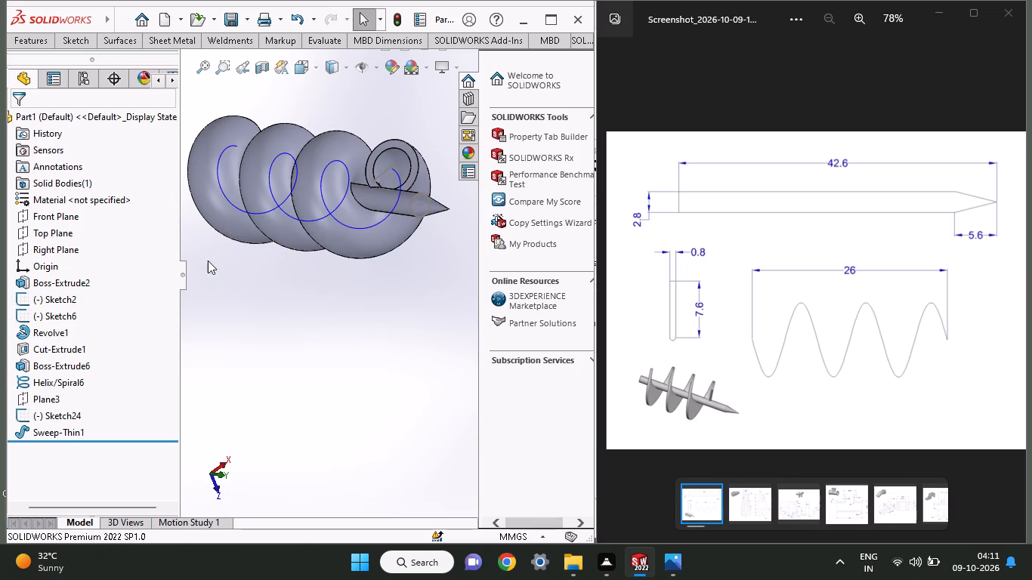
Delete the Sweep-Thin1 feature from the part.
right_click(46, 432)
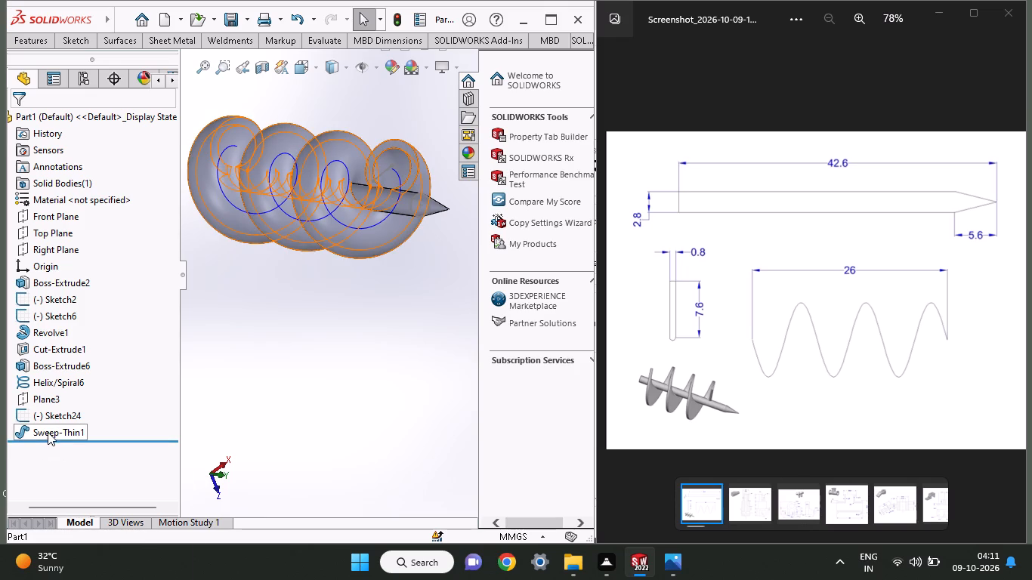
click(54, 351)
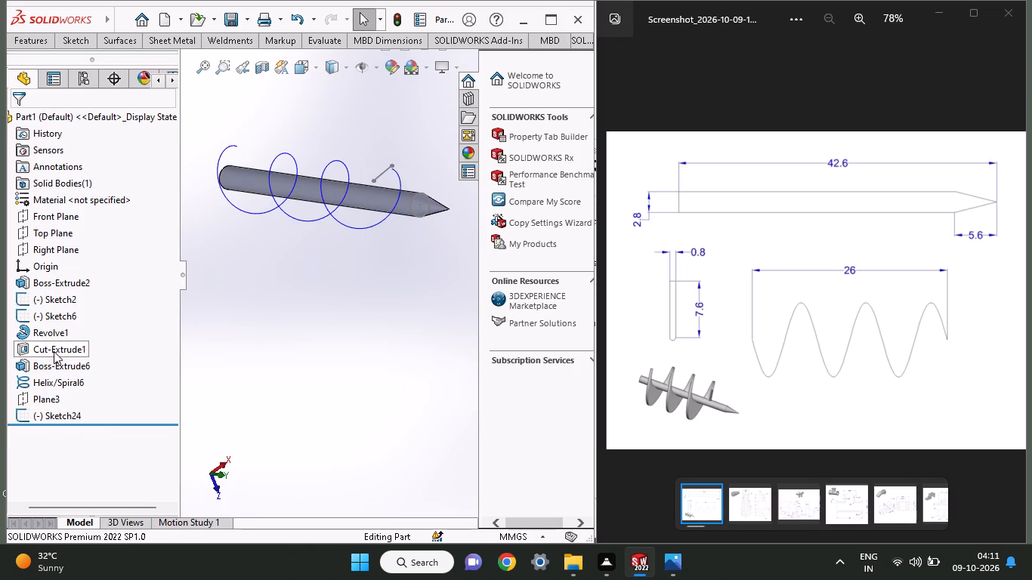
Delete the helix along with its dependent Plane3 and Sketch24.
click(239, 208)
right_click(239, 208)
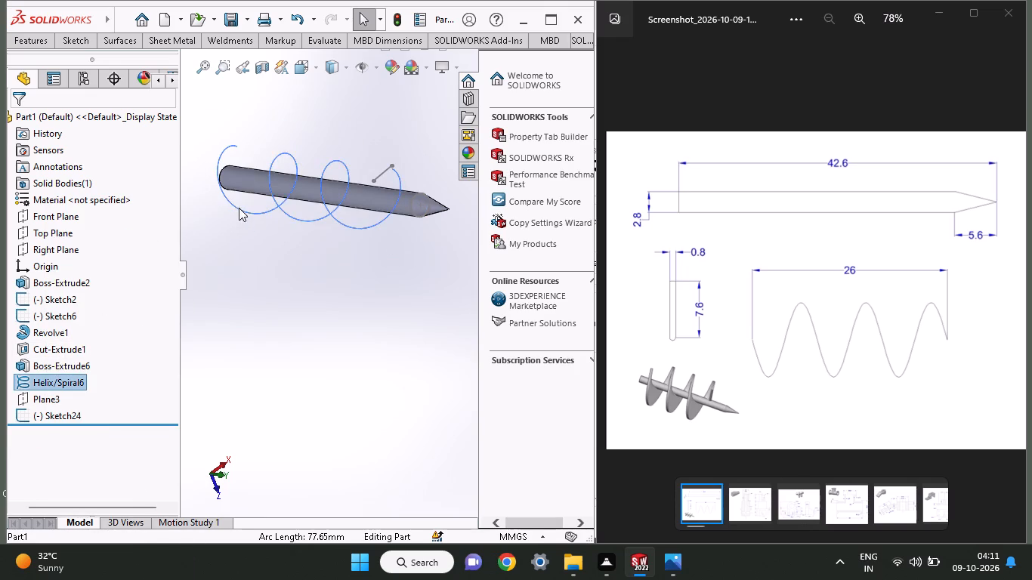
click(252, 348)
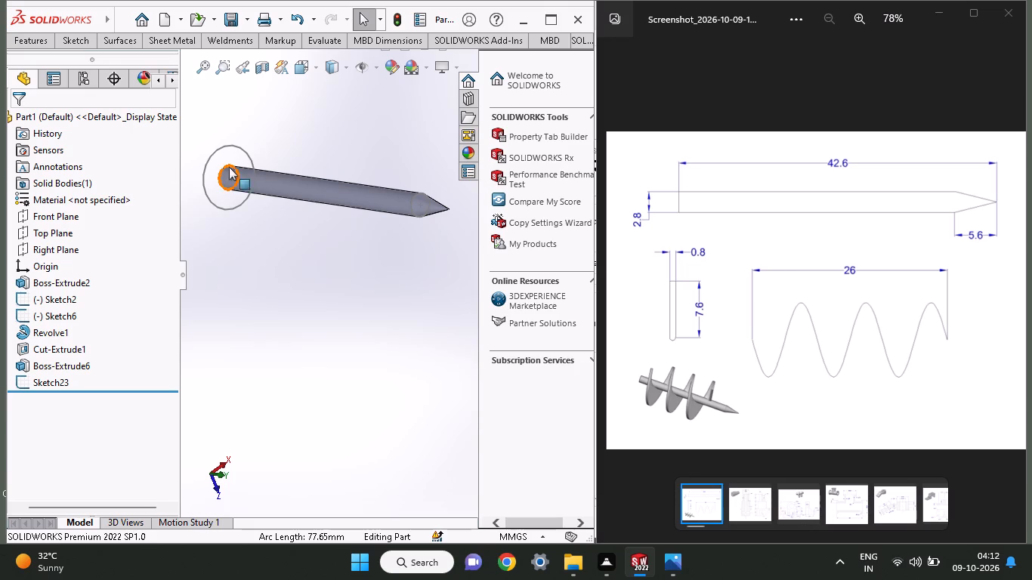
Start Helix and Spiral on the shaft's blunt end face and sketch a 7.6 mm circle centred on the origin, matching the existing circle.
click(26, 37)
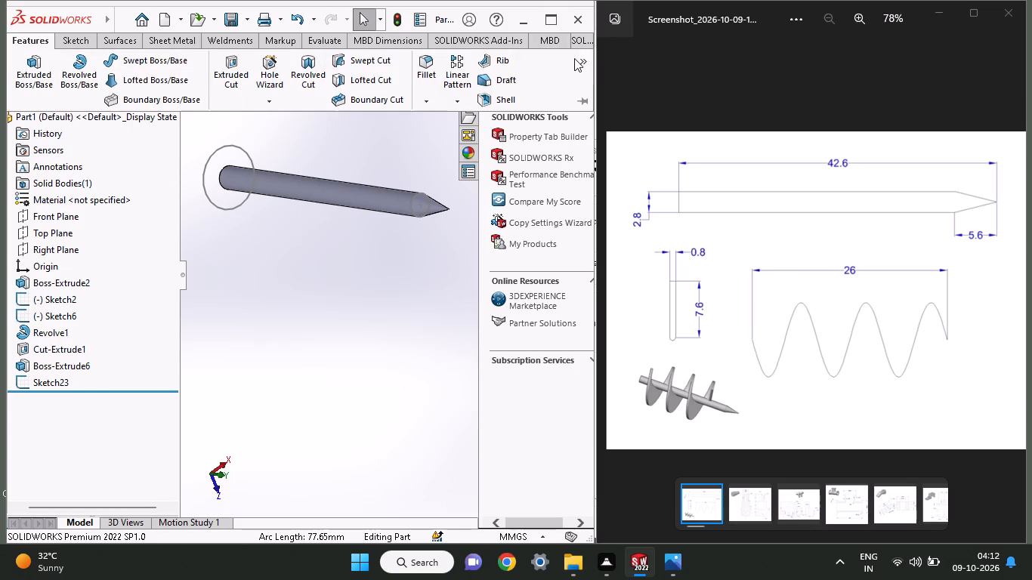
click(579, 65)
click(518, 143)
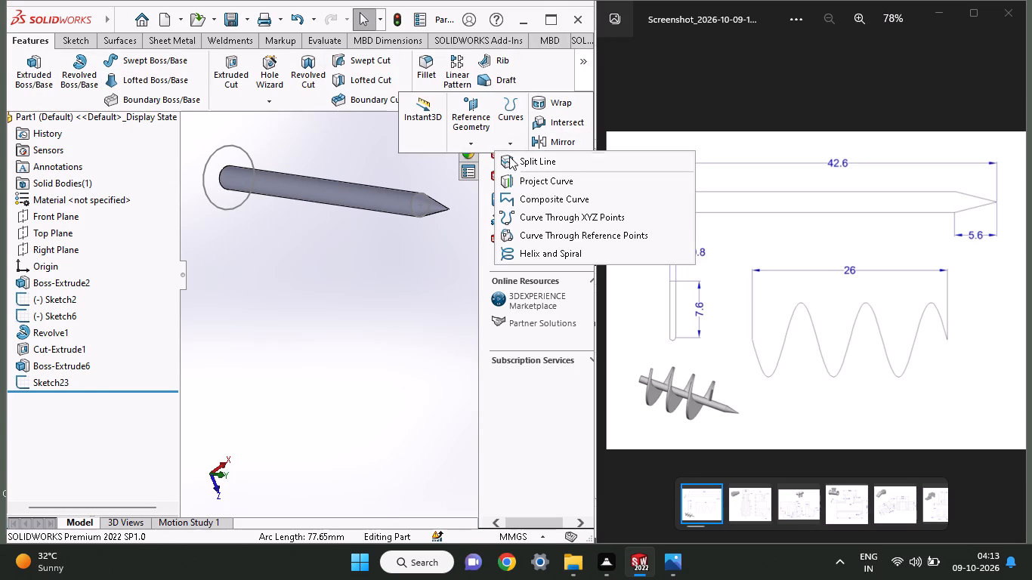
click(504, 256)
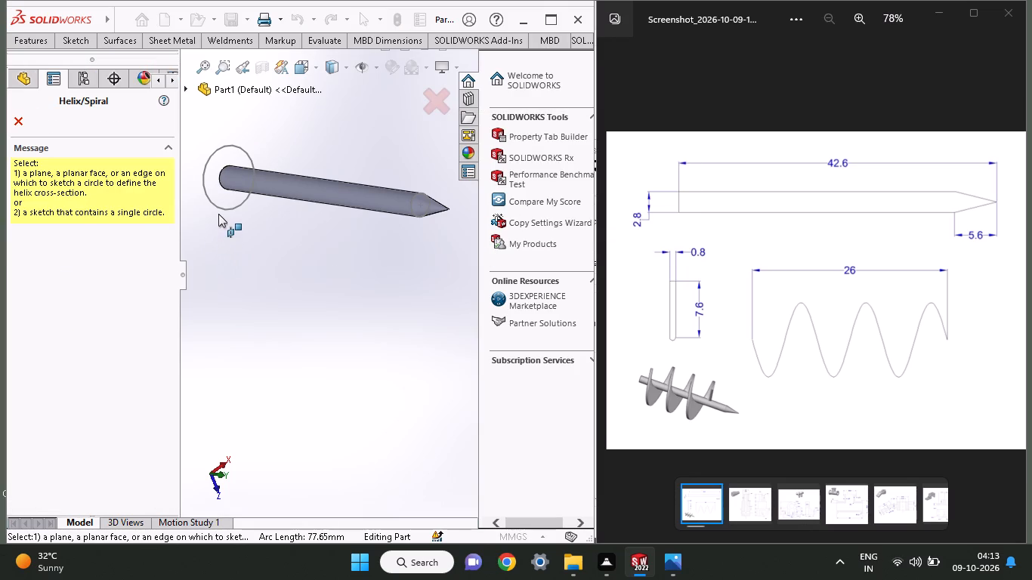
middle_drag(218, 205, 343, 219)
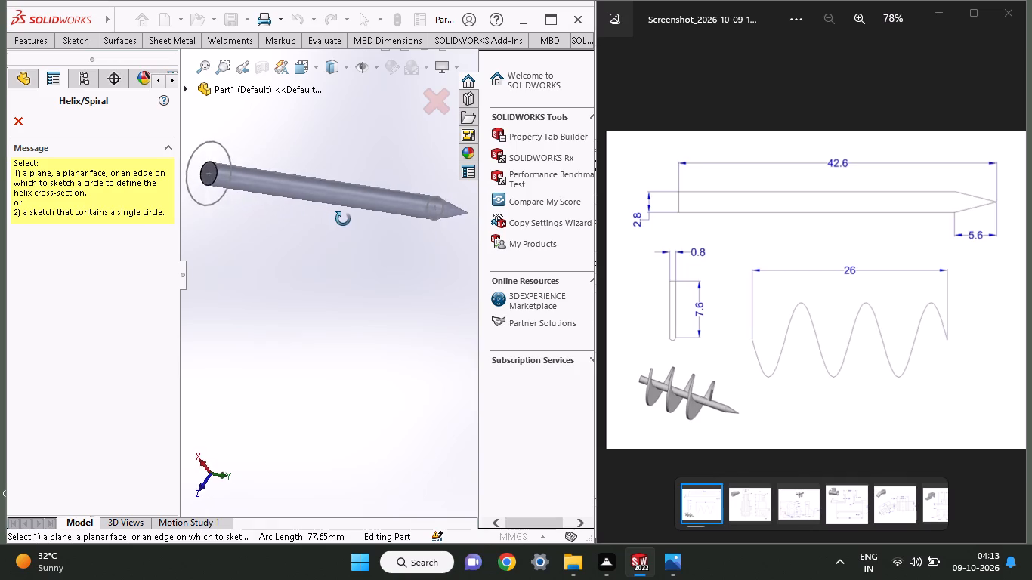
middle_drag(343, 219, 348, 221)
click(224, 187)
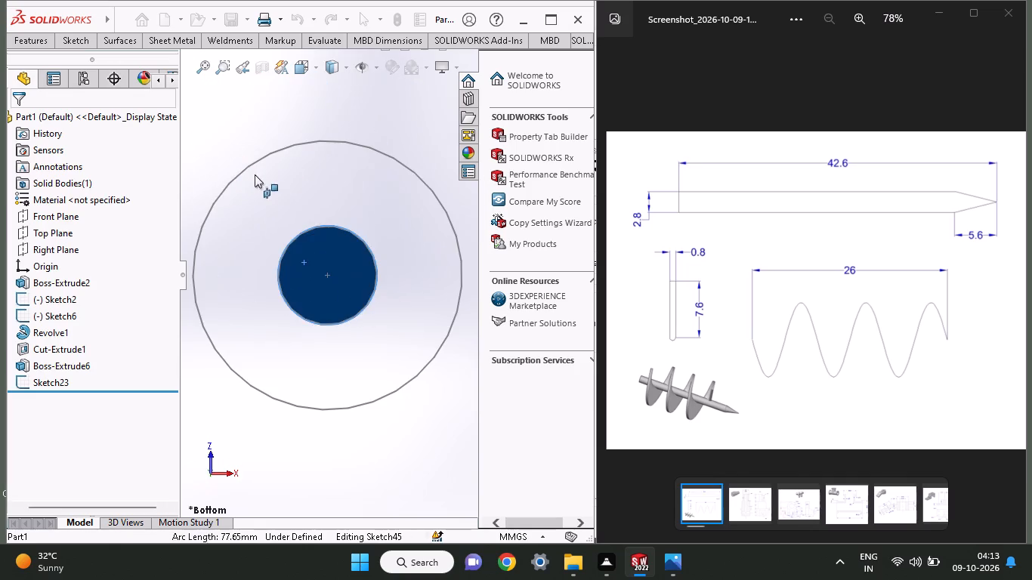
scroll(419, 413, down, 1)
scroll(419, 419, up, 1)
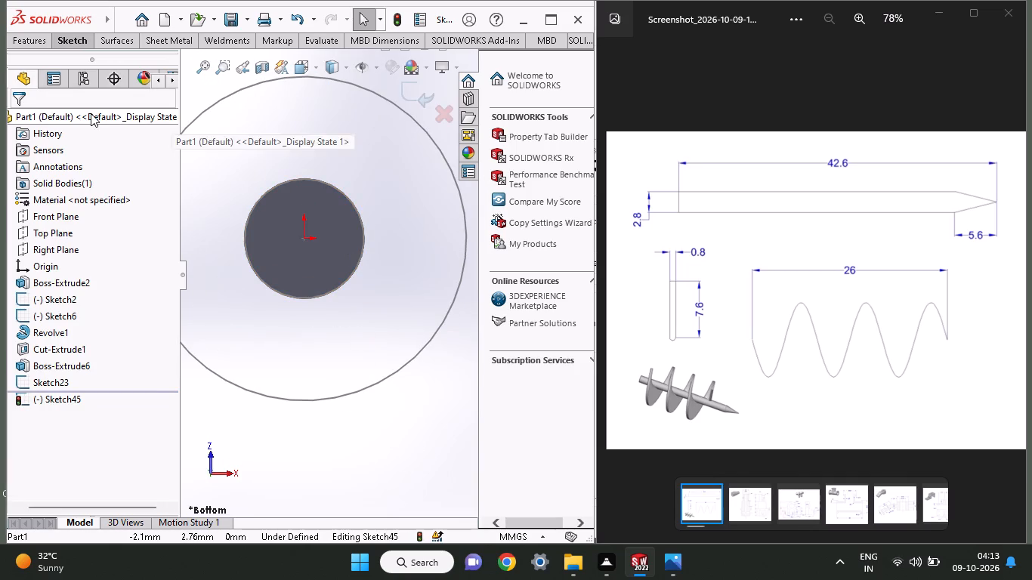
click(77, 40)
click(99, 100)
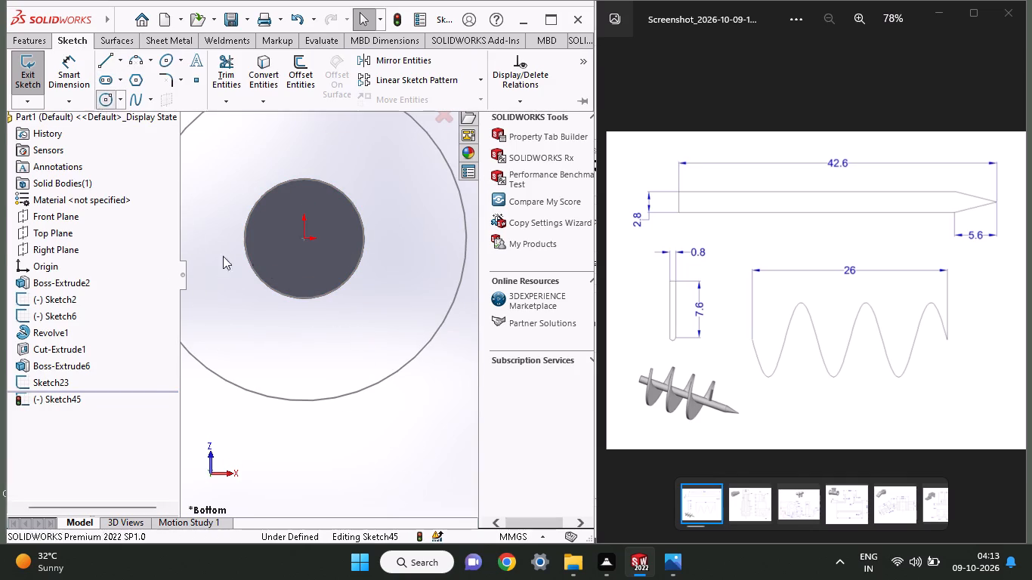
click(307, 241)
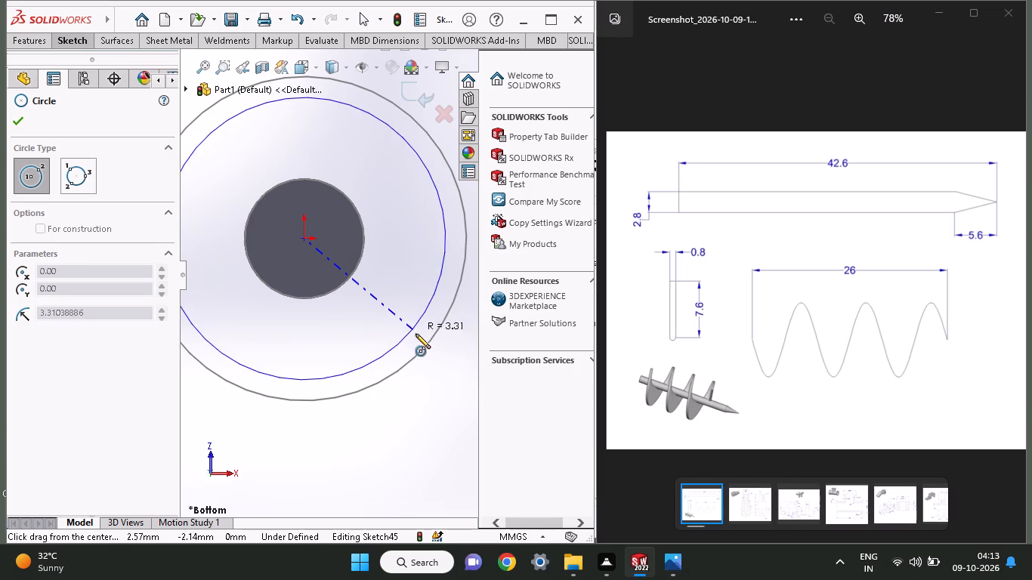
click(424, 347)
click(17, 113)
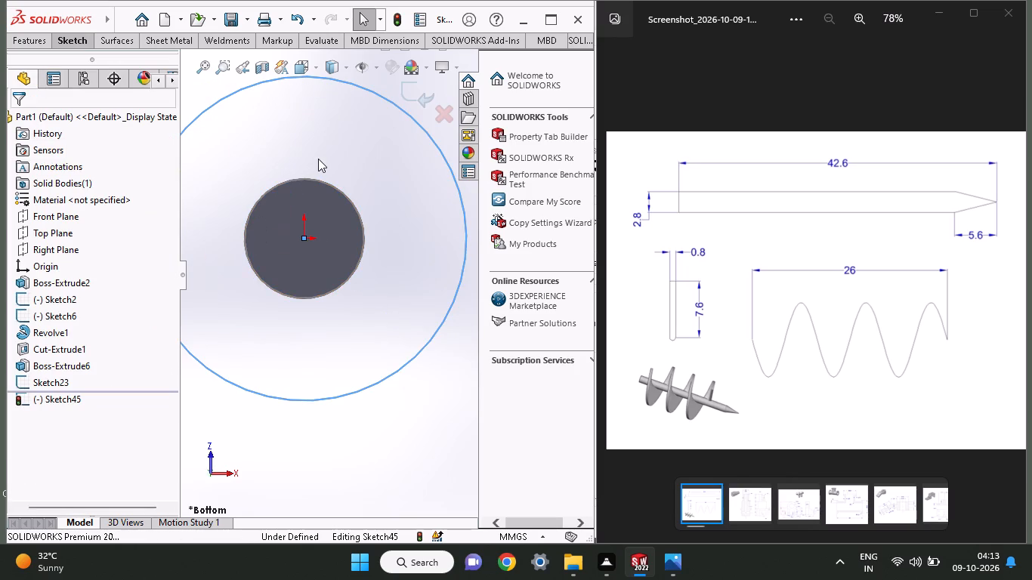
Start the Helix/Spiral from the 7.6 mm circle sketched on the shaft's blunt end face.
scroll(318, 159, down, 1)
middle_drag(318, 159, 316, 197)
scroll(316, 197, up, 1)
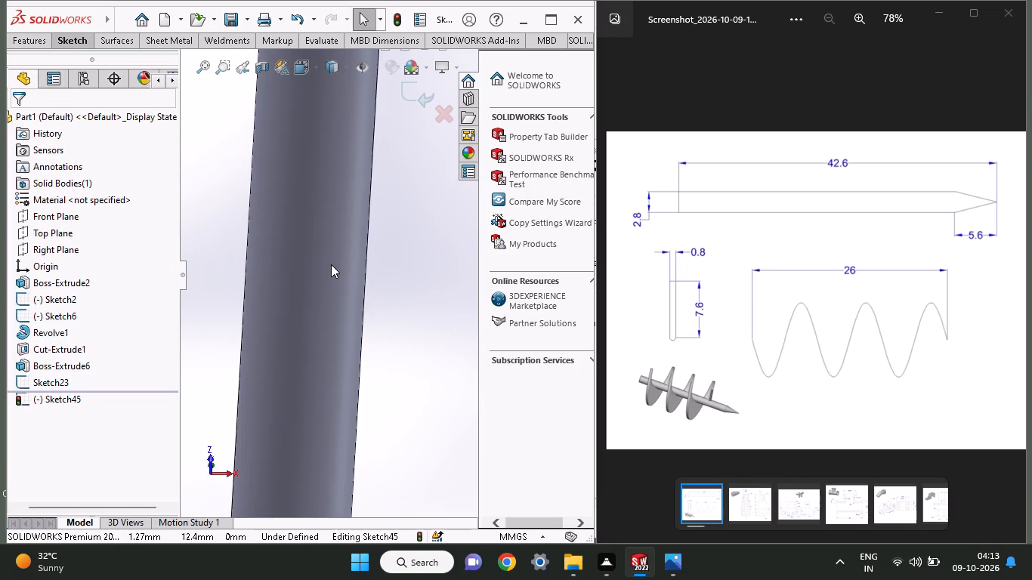
middle_drag(382, 385, 378, 349)
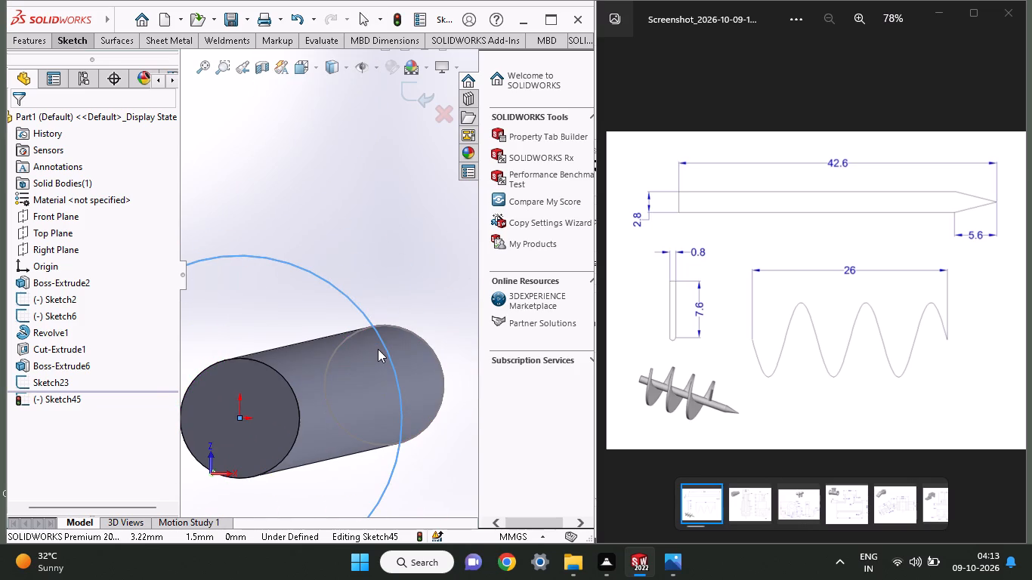
click(30, 42)
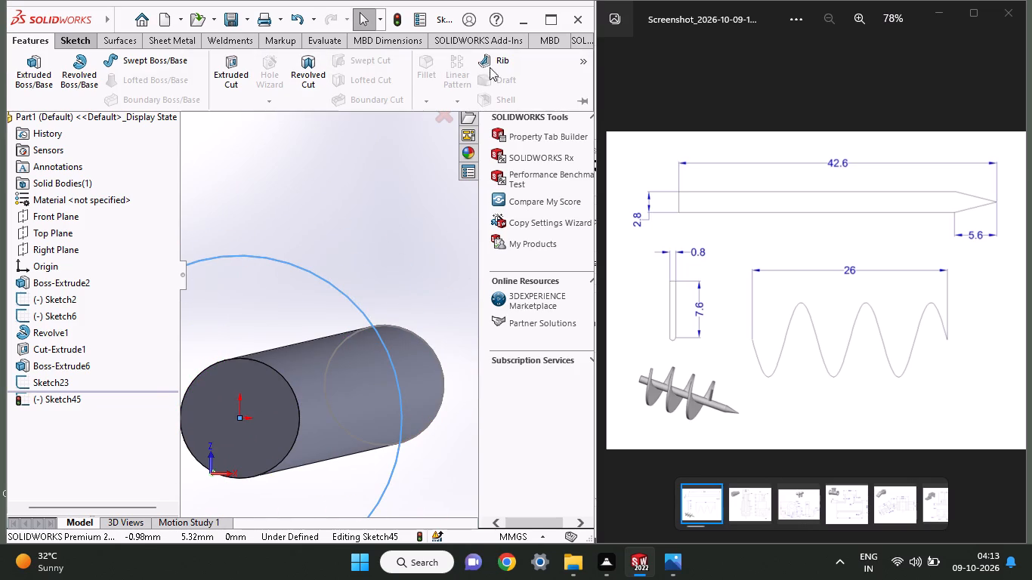
click(580, 72)
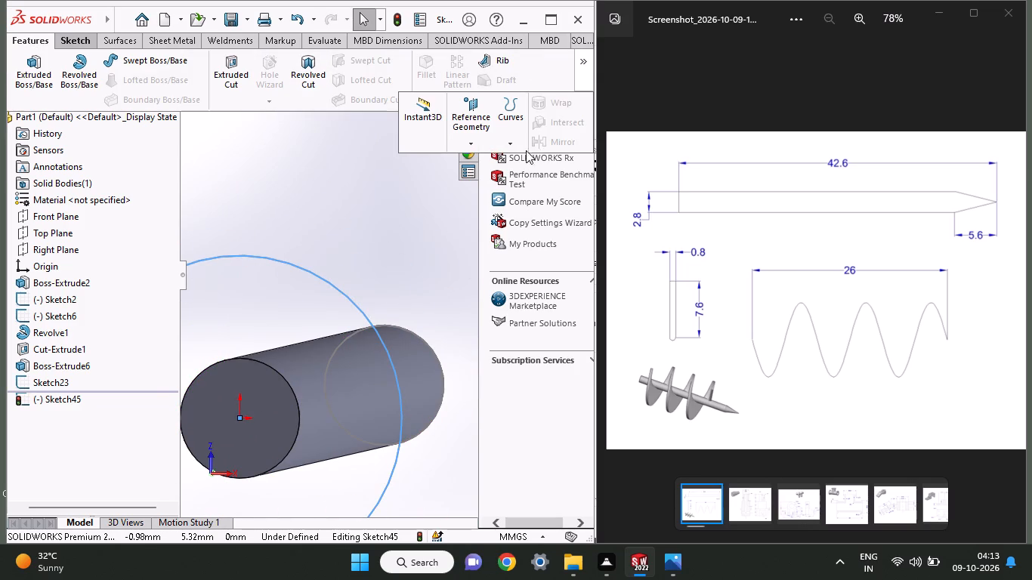
click(515, 147)
click(521, 187)
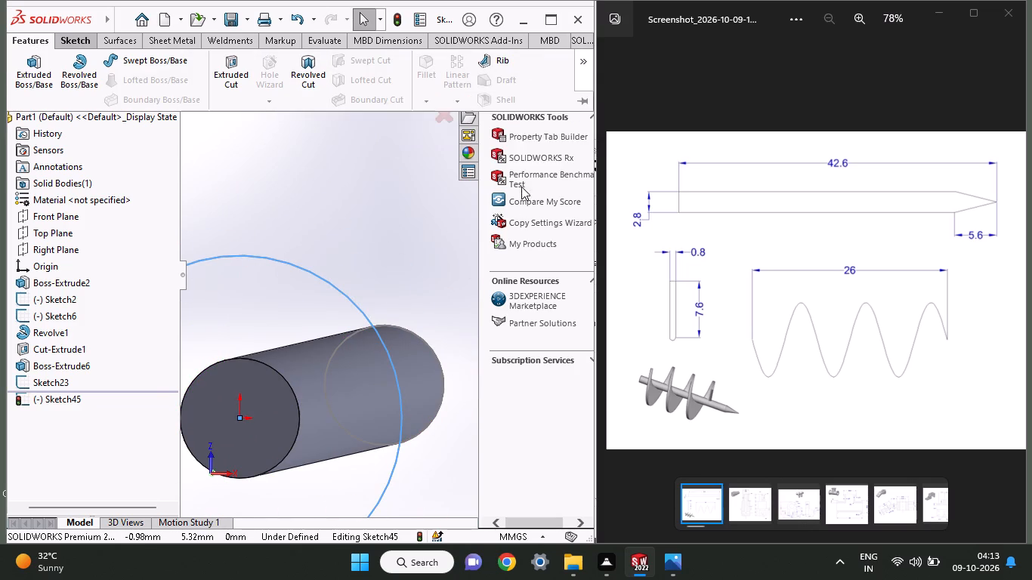
middle_drag(416, 365, 388, 385)
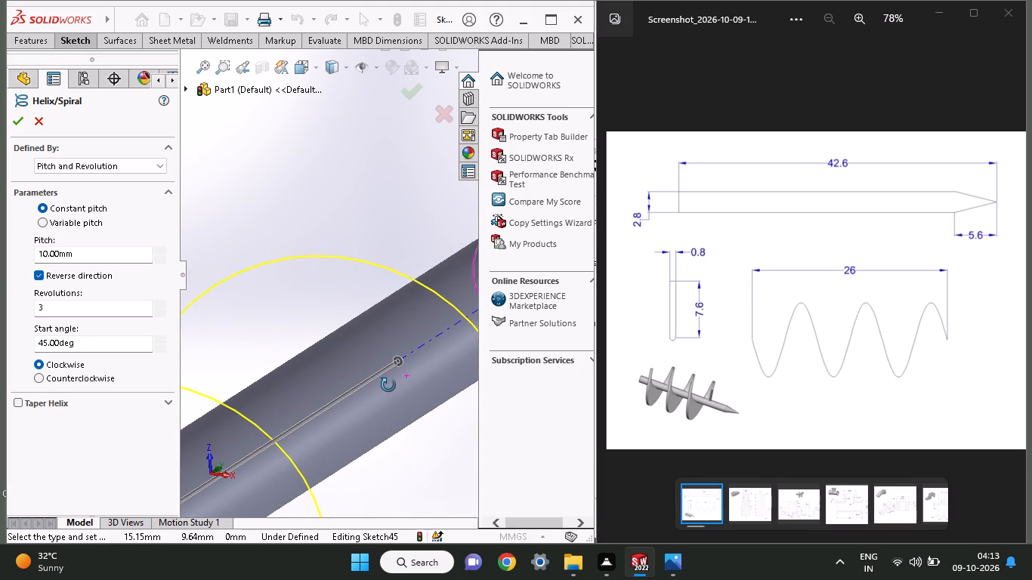
ctrl+scroll(388, 385, up, 1)
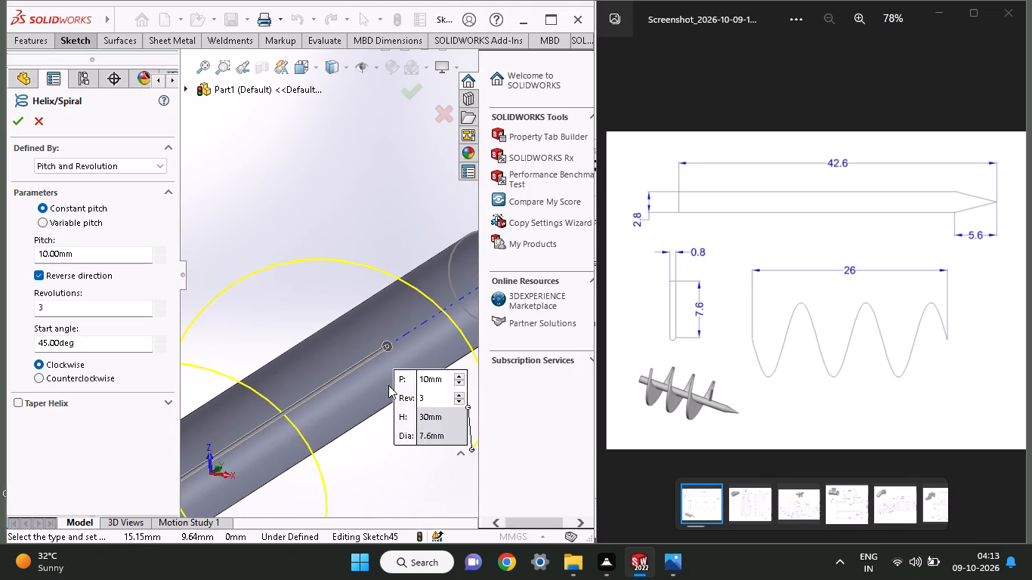
ctrl+scroll(388, 385, up, 6)
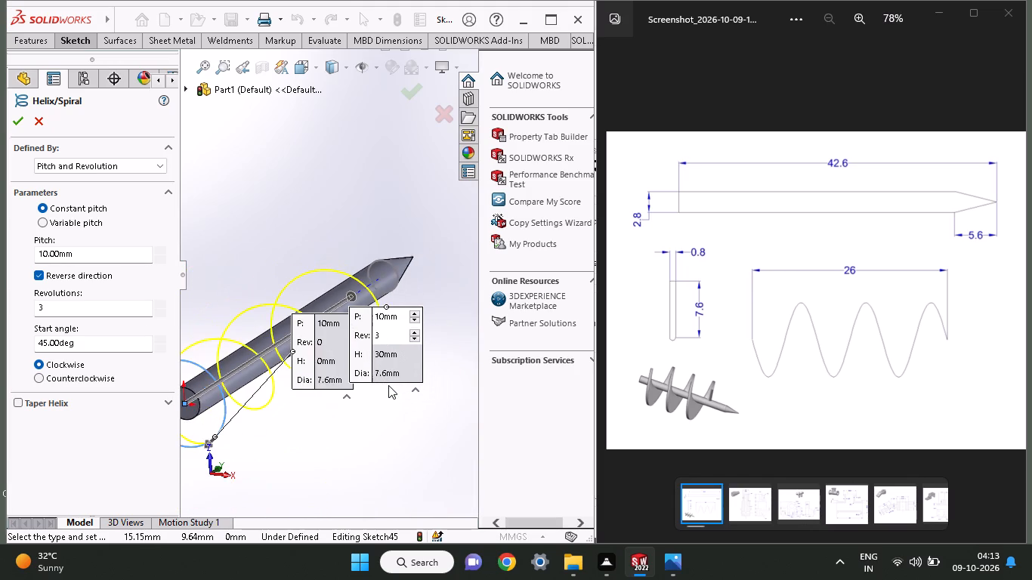
ctrl+scroll(388, 385, up, 2)
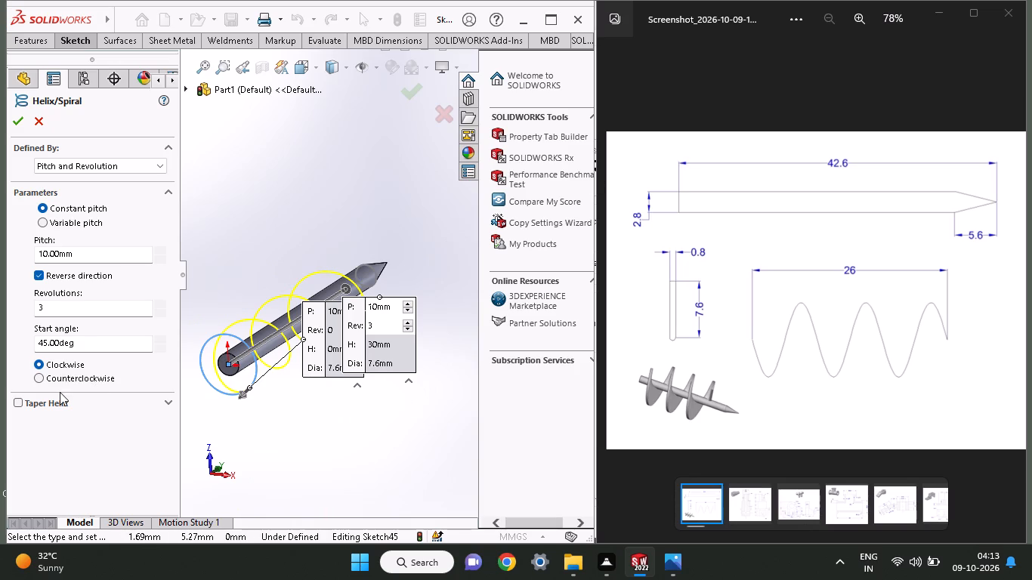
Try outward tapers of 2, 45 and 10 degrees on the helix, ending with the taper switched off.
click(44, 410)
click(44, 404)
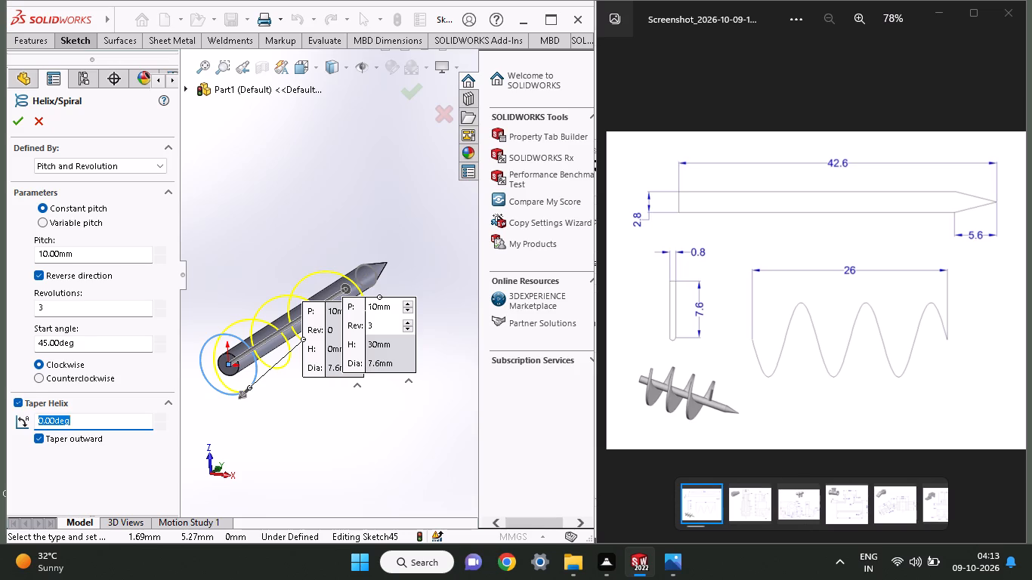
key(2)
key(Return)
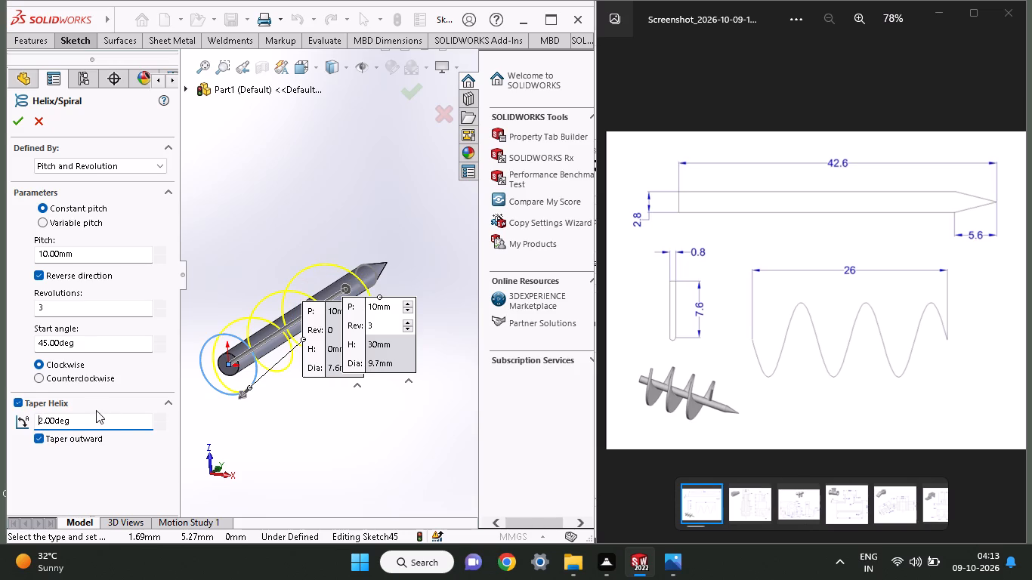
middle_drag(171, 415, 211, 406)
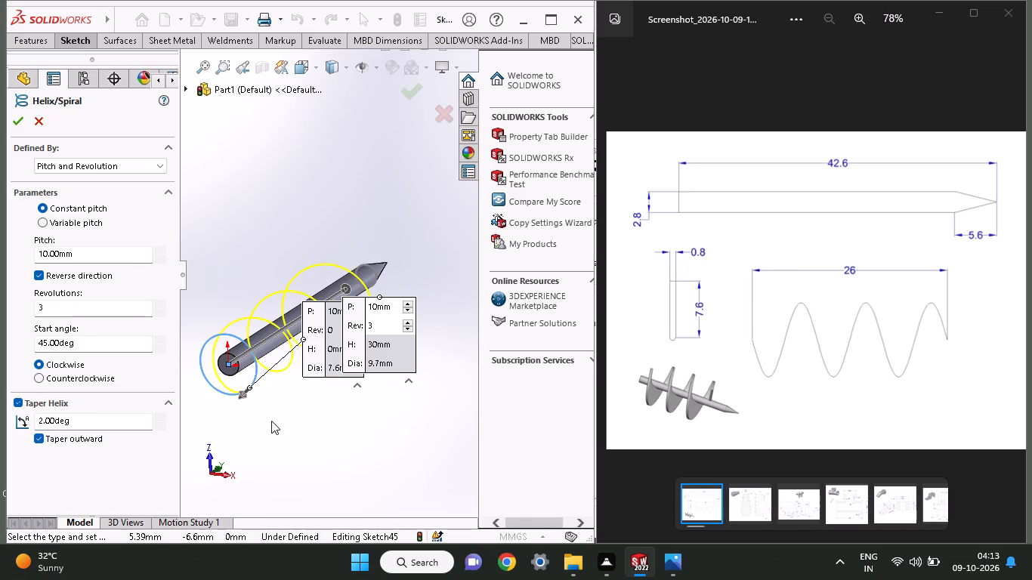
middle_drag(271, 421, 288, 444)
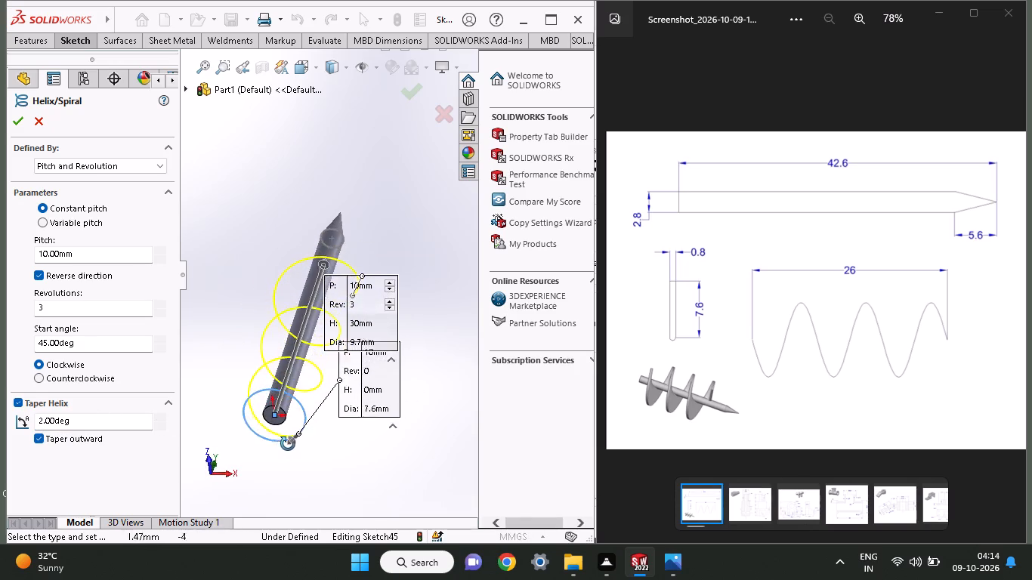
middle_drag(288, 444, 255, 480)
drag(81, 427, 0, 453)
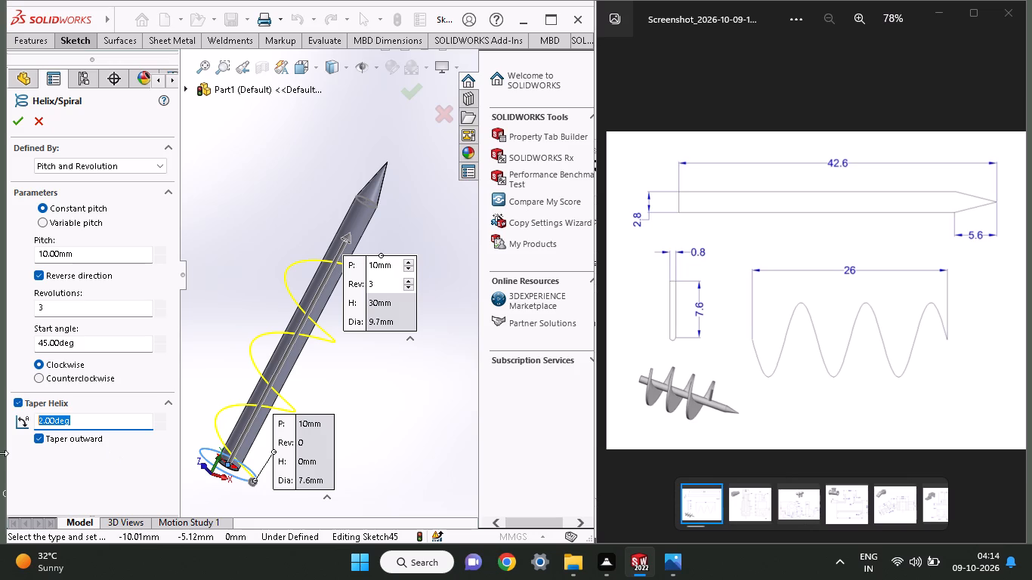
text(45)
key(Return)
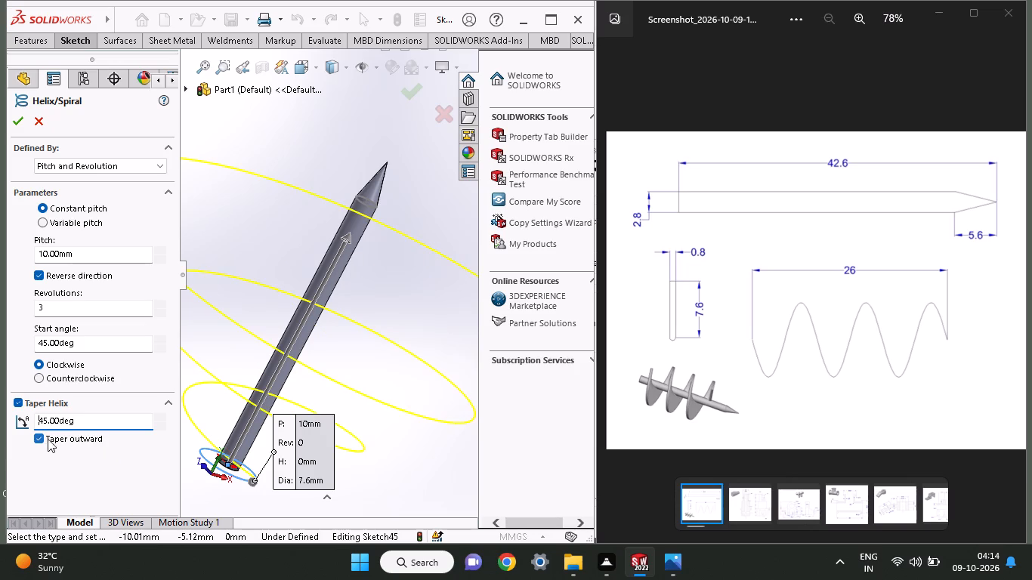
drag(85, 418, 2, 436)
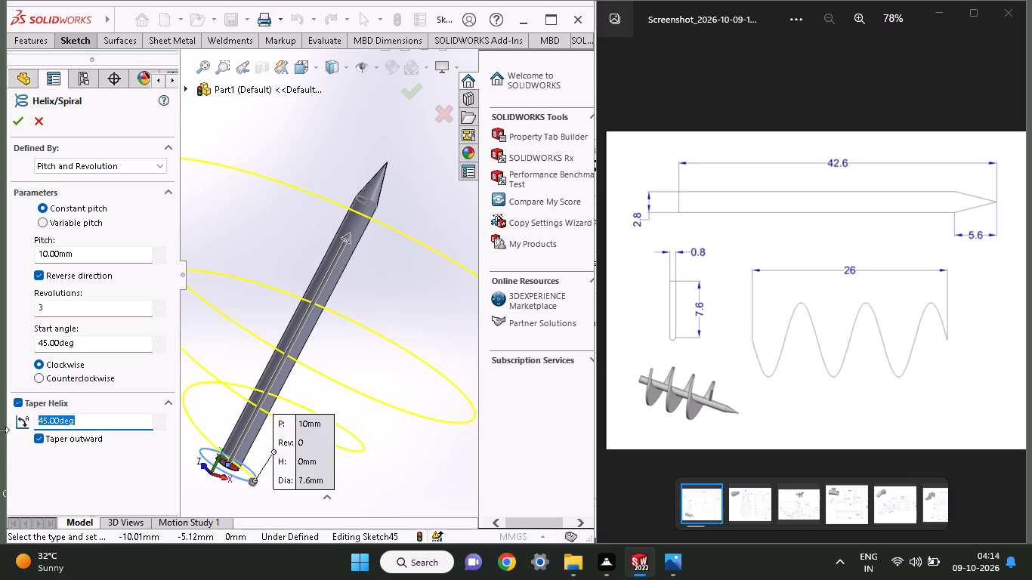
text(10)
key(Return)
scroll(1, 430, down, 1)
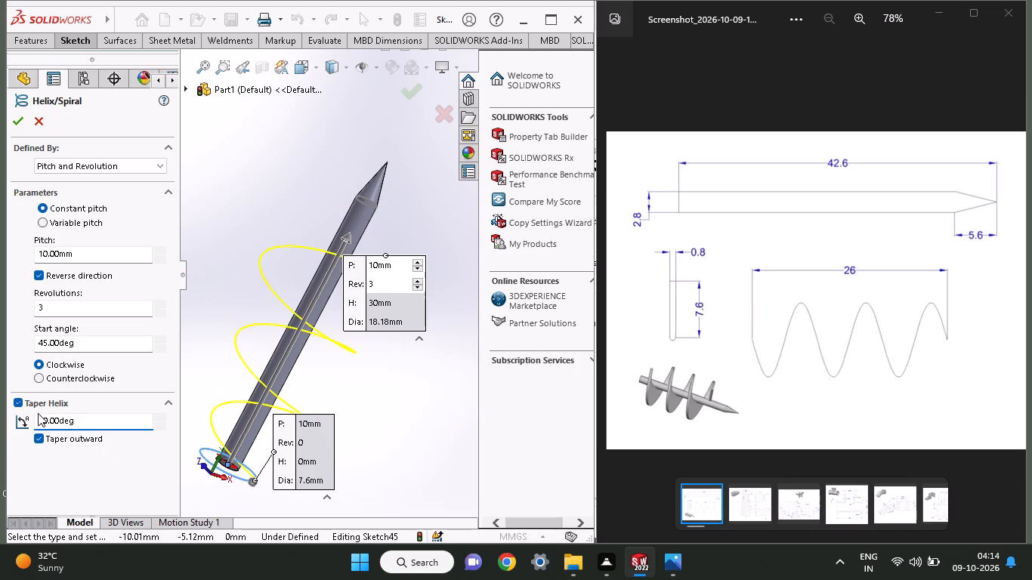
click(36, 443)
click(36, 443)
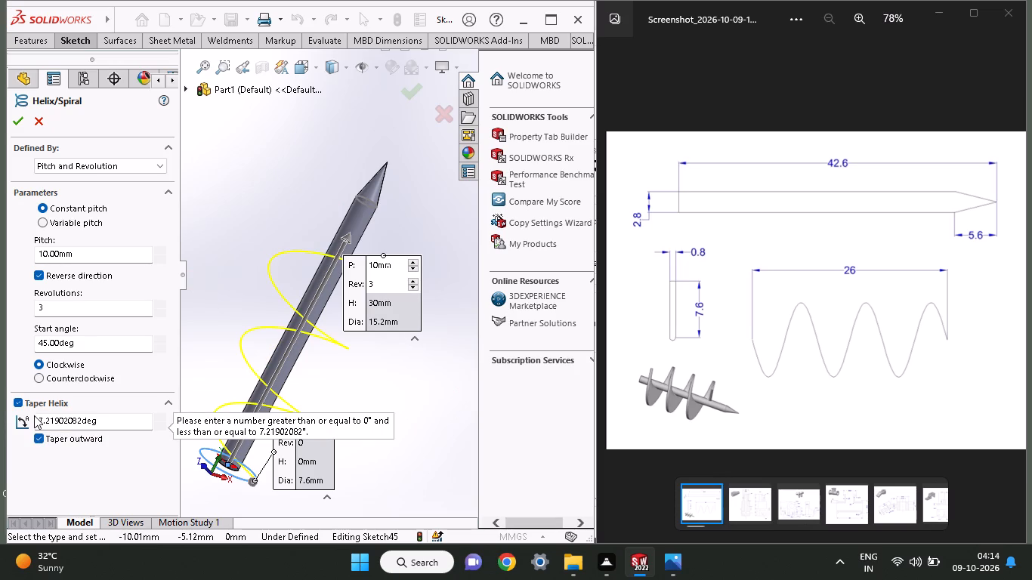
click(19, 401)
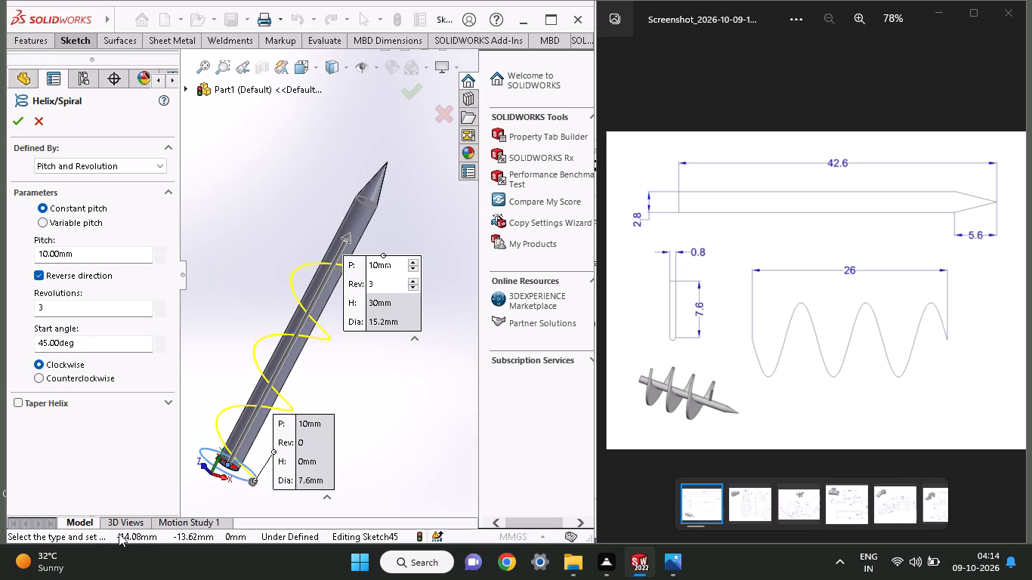
Create the untapered clockwise helix along the shaft with 10 mm constant pitch, 3 revolutions, 45-degree start angle and reversed direction.
scroll(265, 344, up, 1)
middle_drag(265, 344, 272, 288)
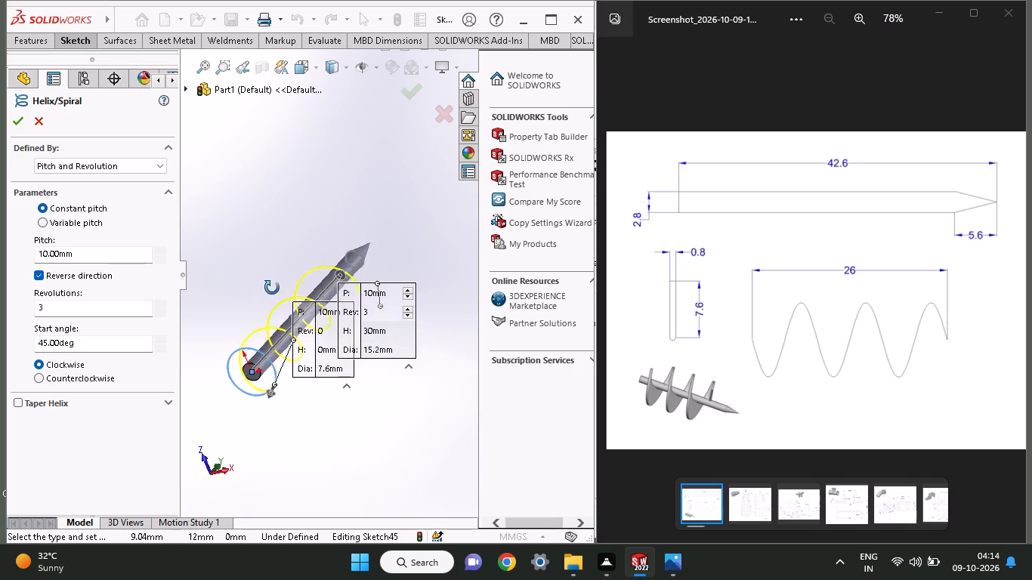
middle_drag(272, 288, 127, 366)
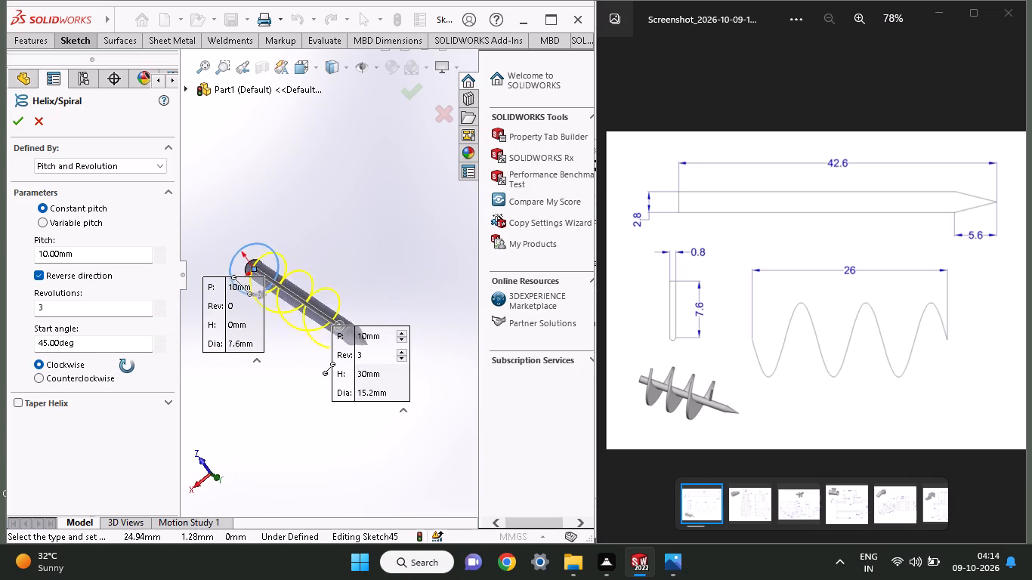
middle_drag(127, 366, 159, 354)
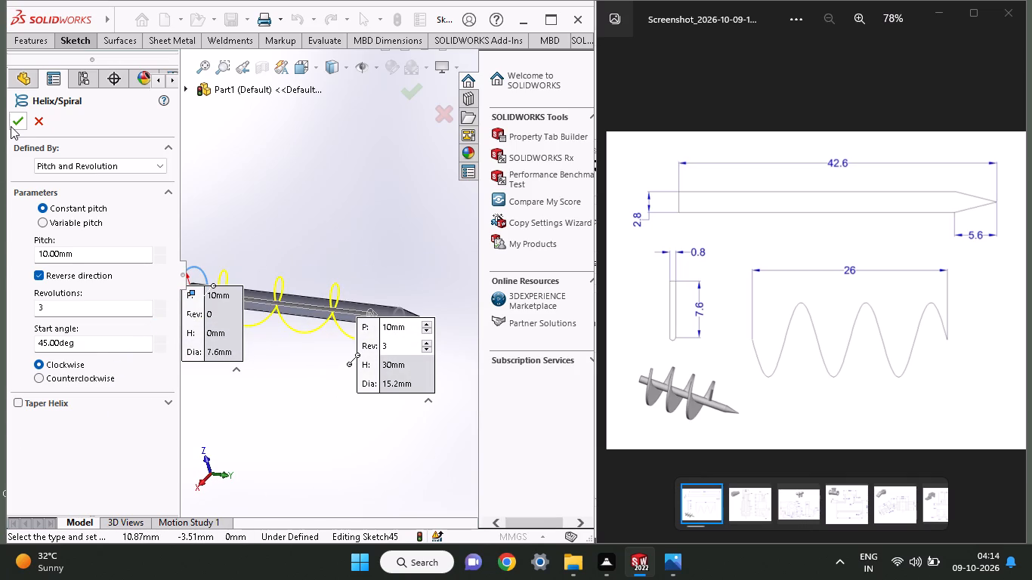
click(11, 126)
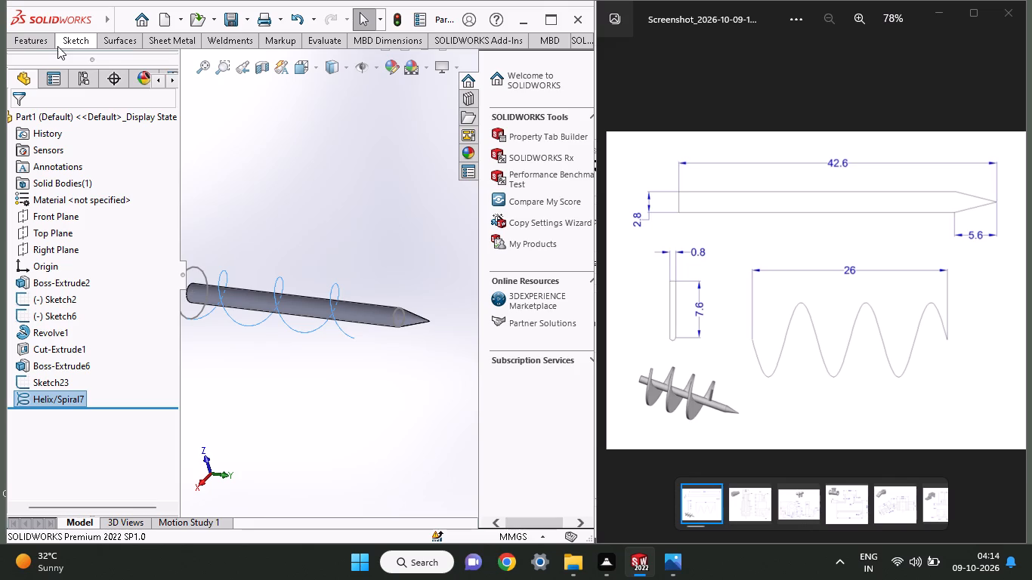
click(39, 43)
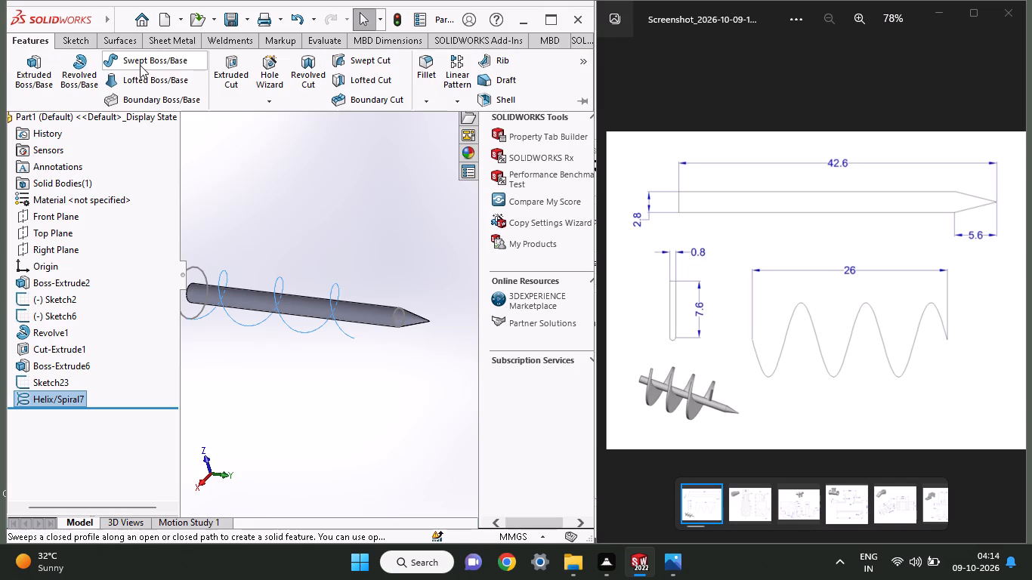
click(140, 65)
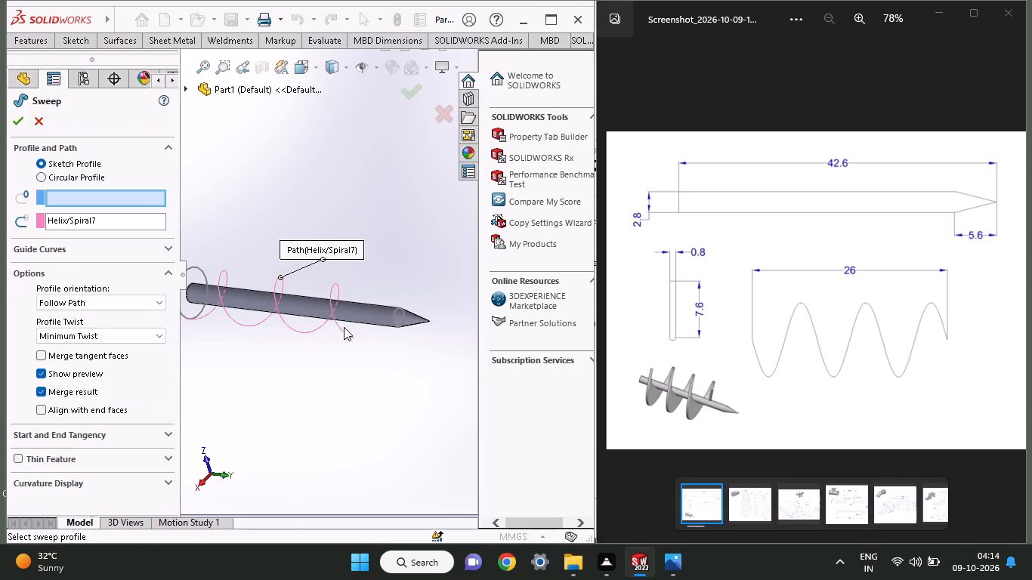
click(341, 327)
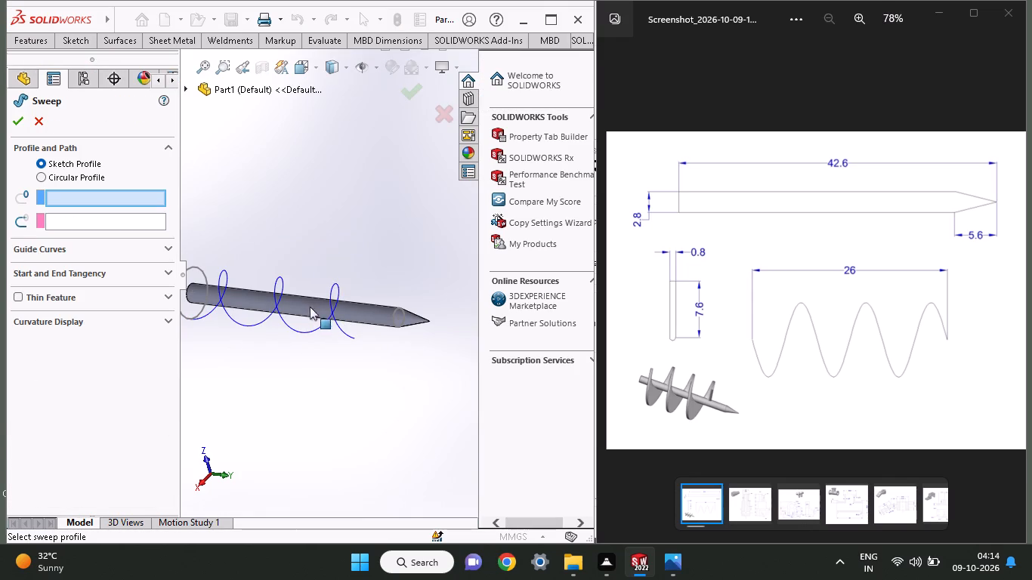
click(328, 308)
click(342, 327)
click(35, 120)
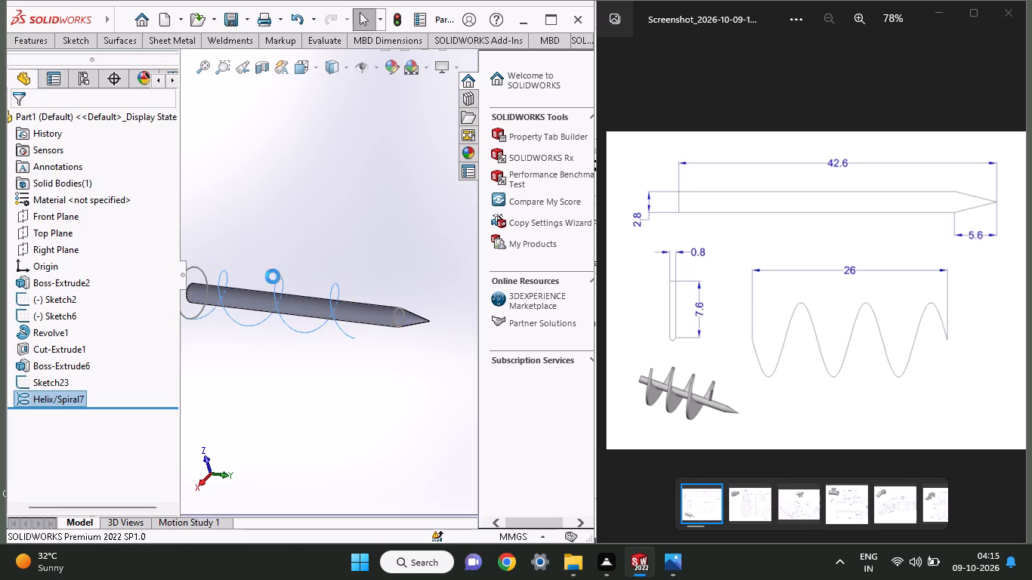
Create a reference plane perpendicular to the helix and coincident with its end point near the shaft's pointed tip.
click(47, 45)
click(582, 78)
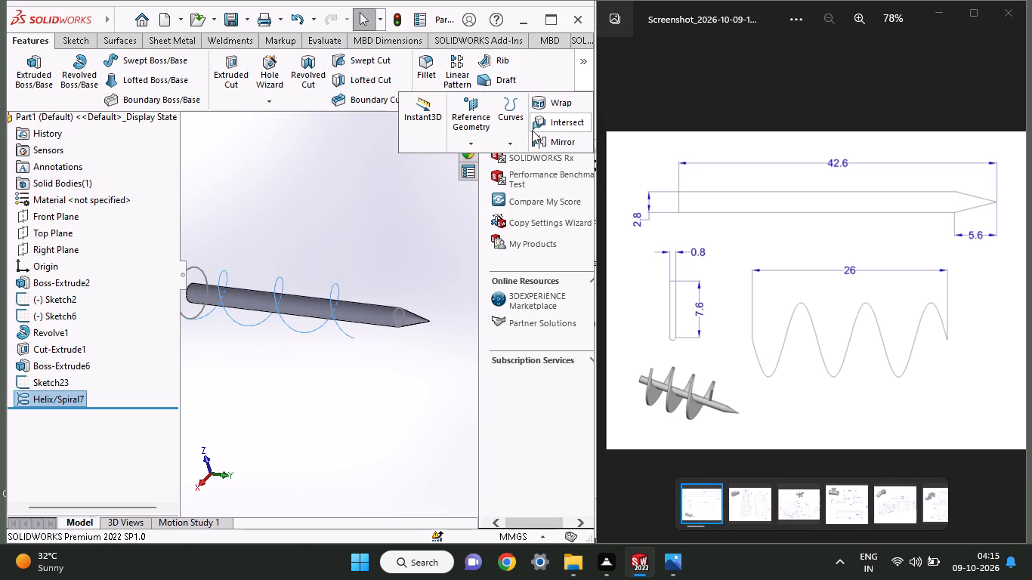
click(469, 143)
click(461, 157)
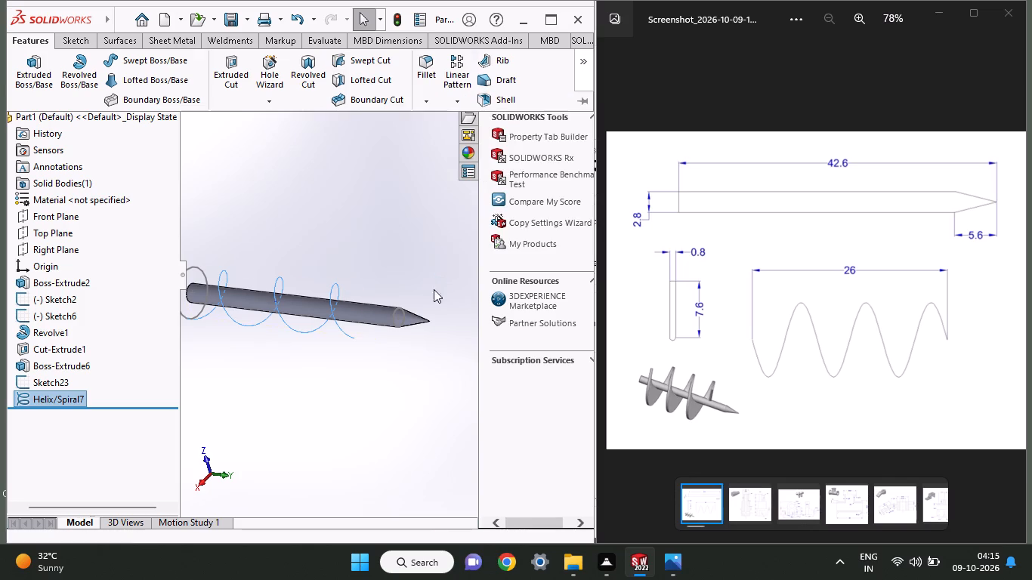
click(354, 341)
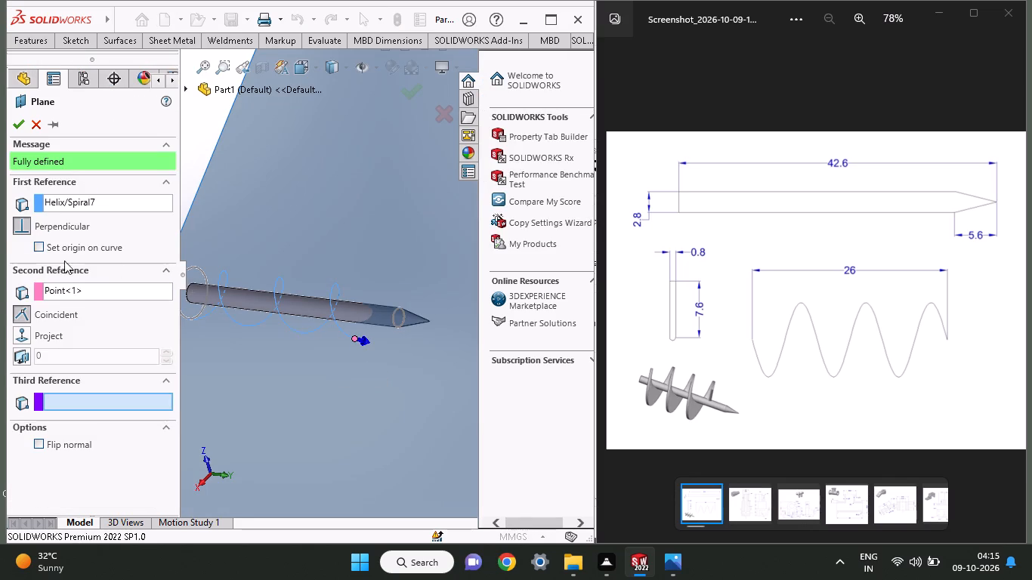
click(13, 131)
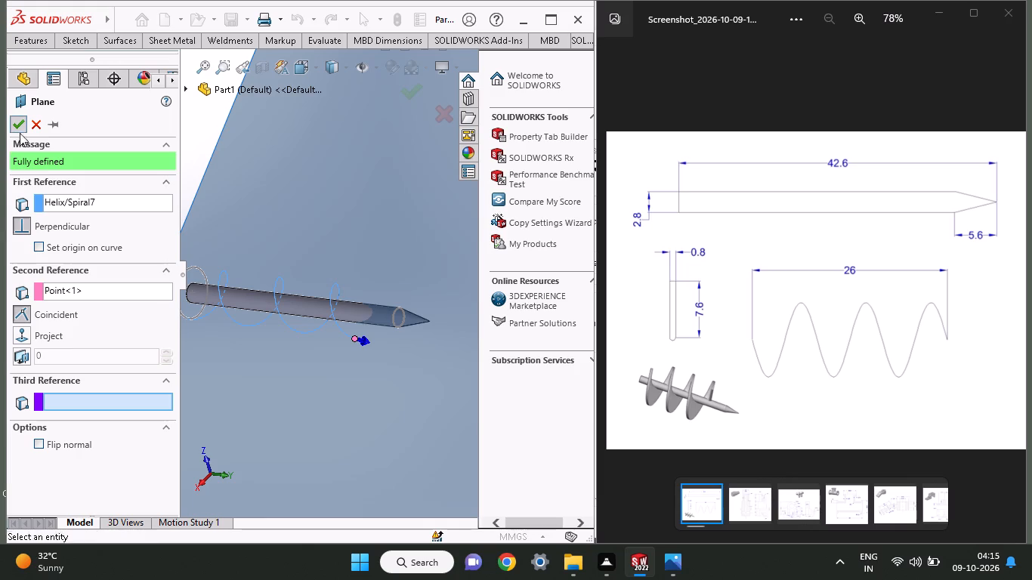
Sketch an ellipse on the new plane, centred at the helix's end point, with radii of about 2.1 mm and 1 mm.
click(70, 45)
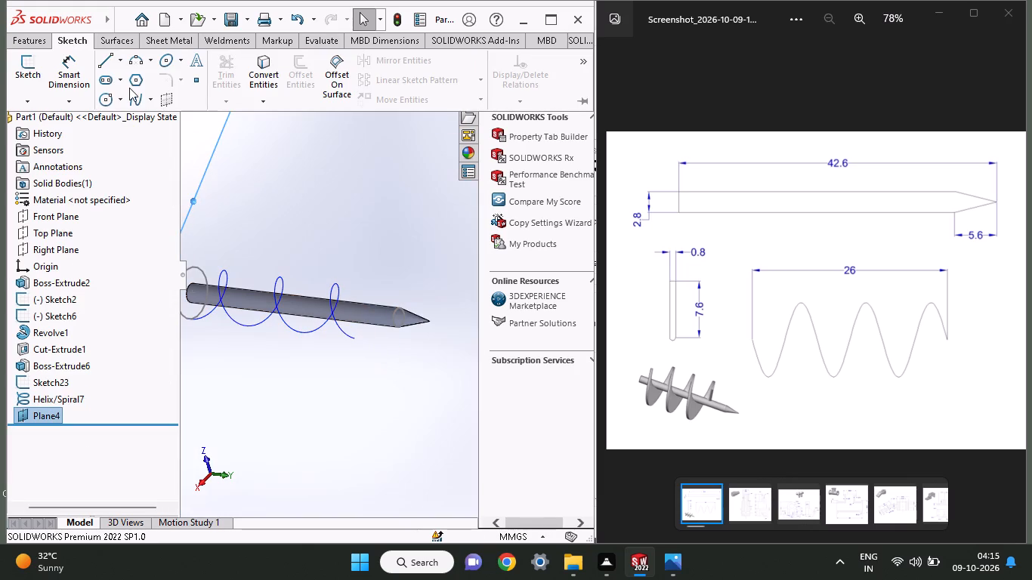
click(162, 61)
scroll(339, 287, down, 2)
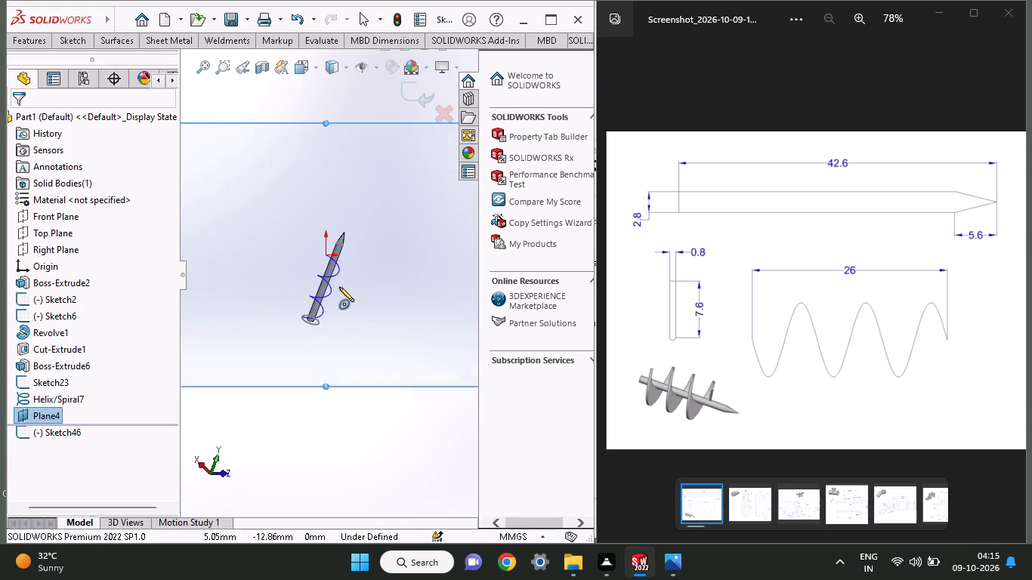
scroll(339, 287, down, 2)
middle_drag(341, 225, 383, 316)
scroll(366, 234, down, 1)
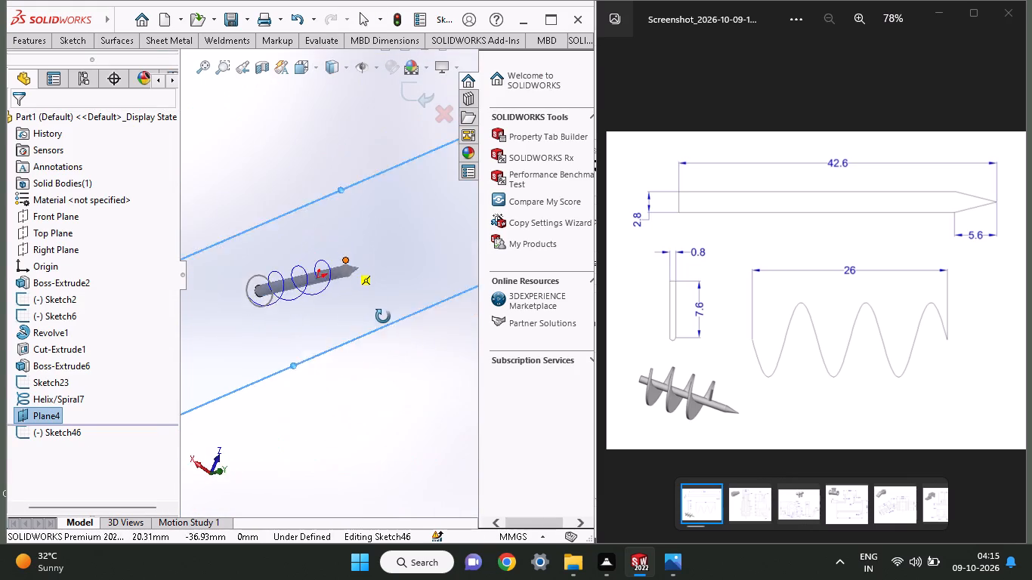
middle_drag(383, 316, 388, 322)
scroll(299, 280, up, 1)
scroll(332, 268, down, 1)
middle_drag(372, 256, 388, 347)
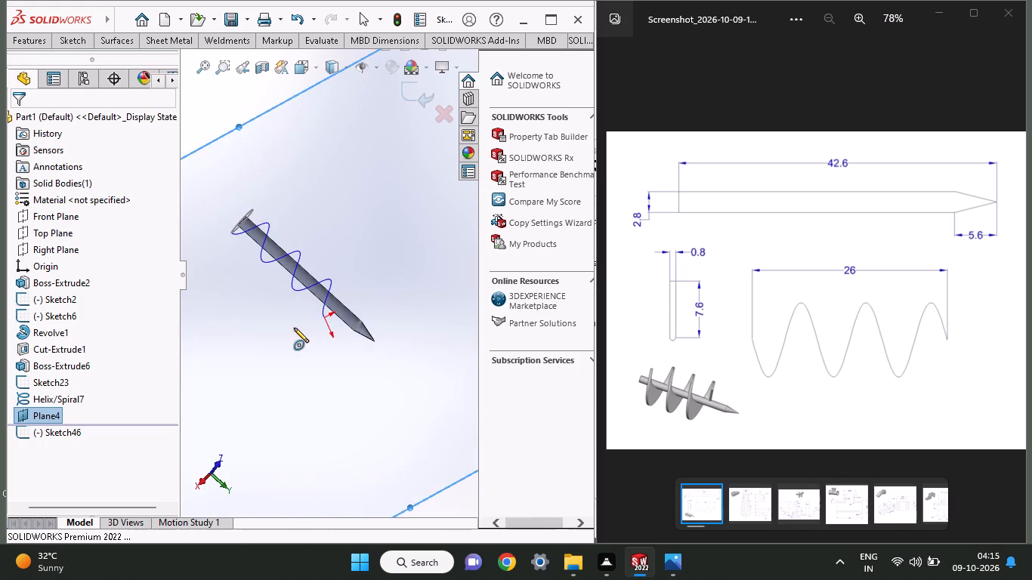
scroll(290, 327, up, 1)
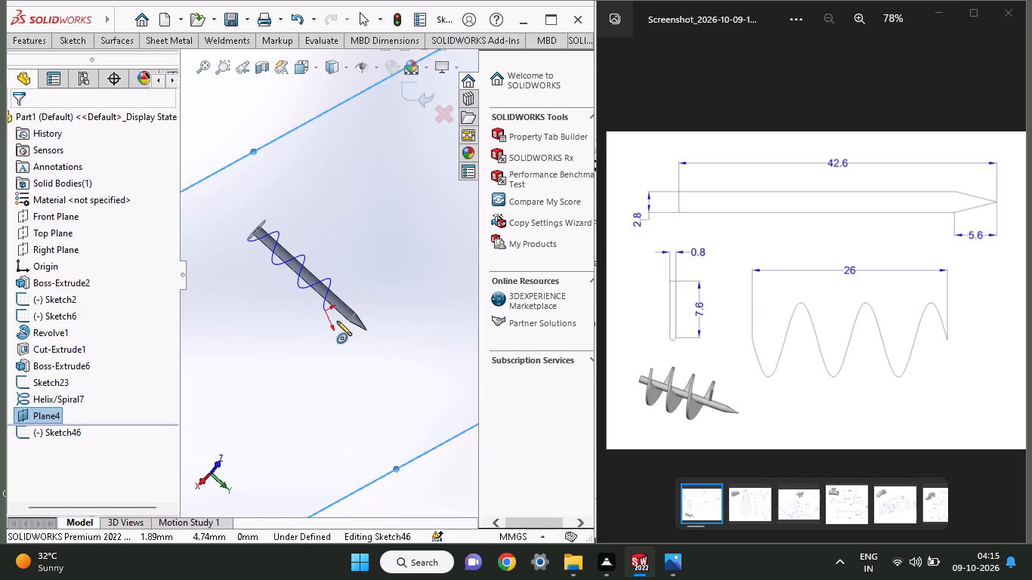
ctrl+scroll(337, 321, up, 3)
ctrl+scroll(337, 321, down, 7)
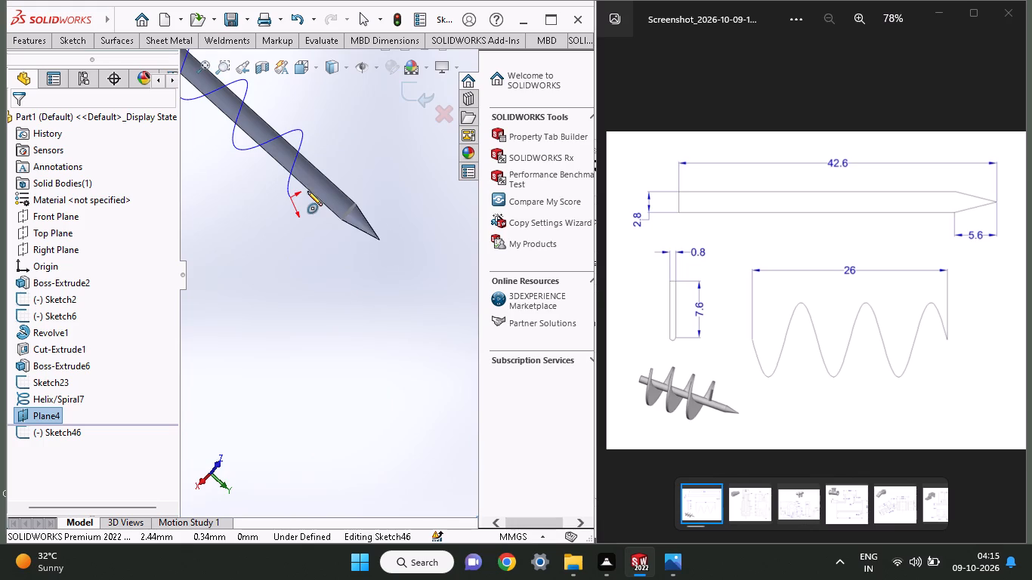
ctrl+scroll(307, 191, down, 7)
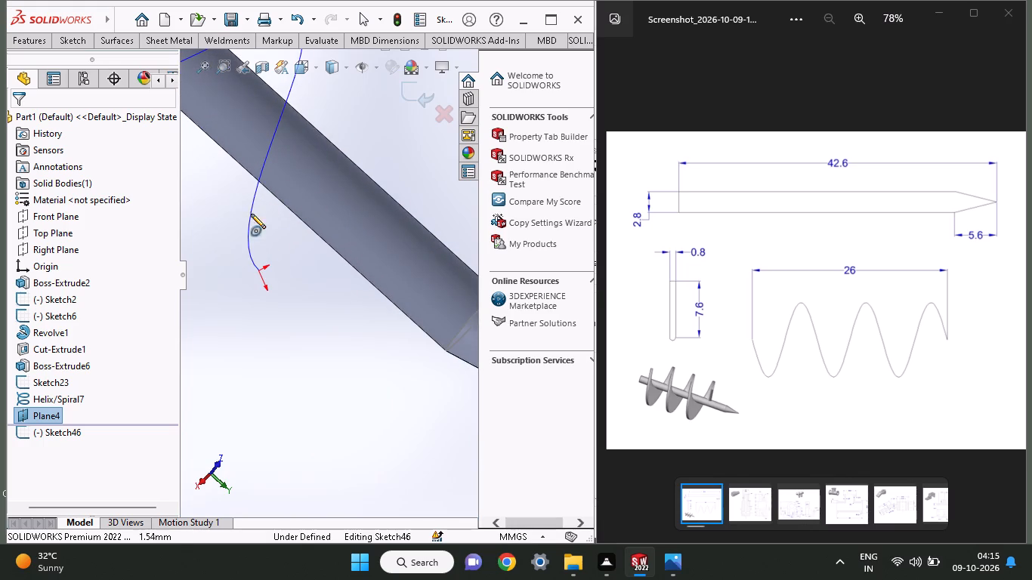
click(258, 270)
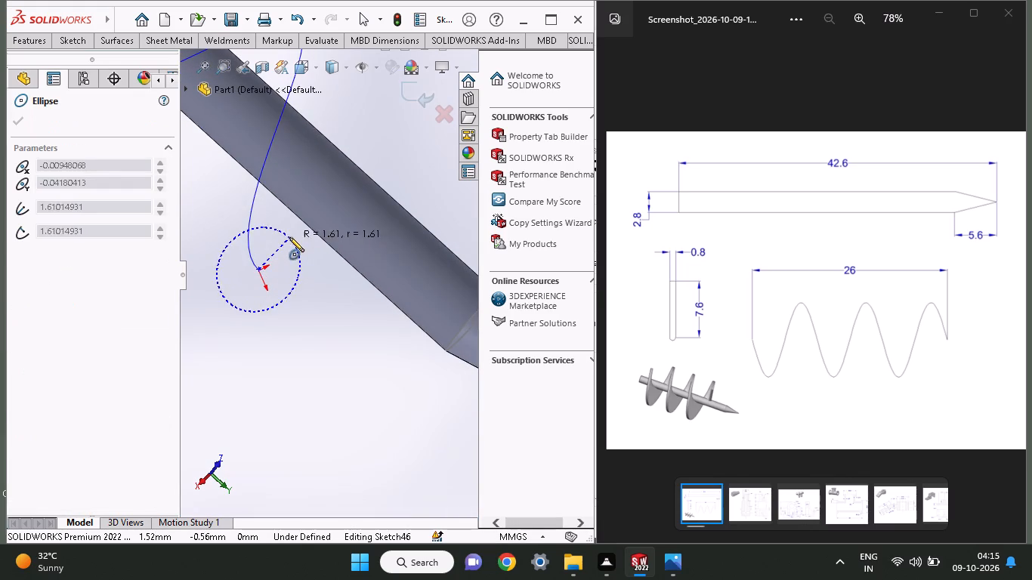
click(301, 231)
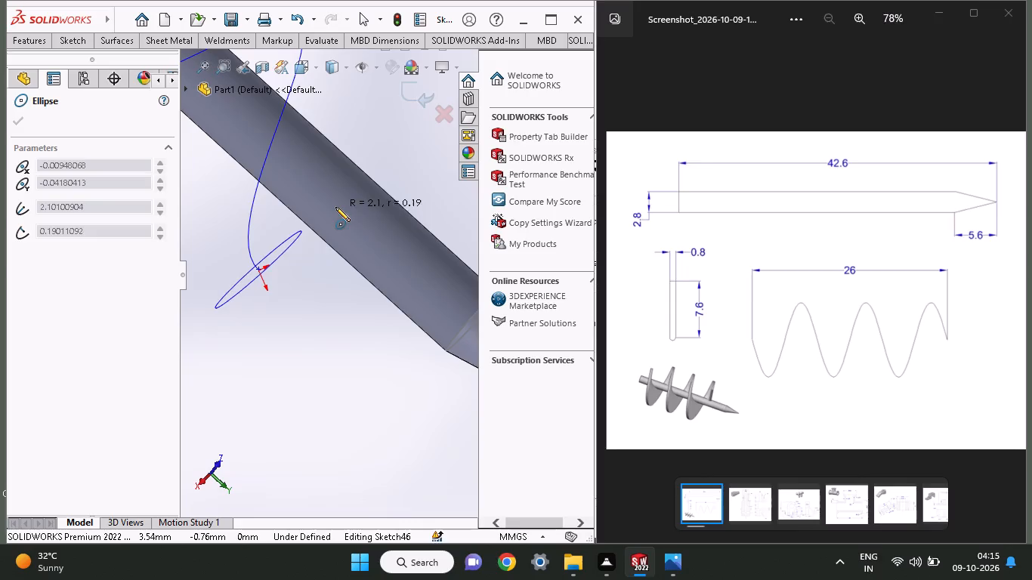
click(301, 264)
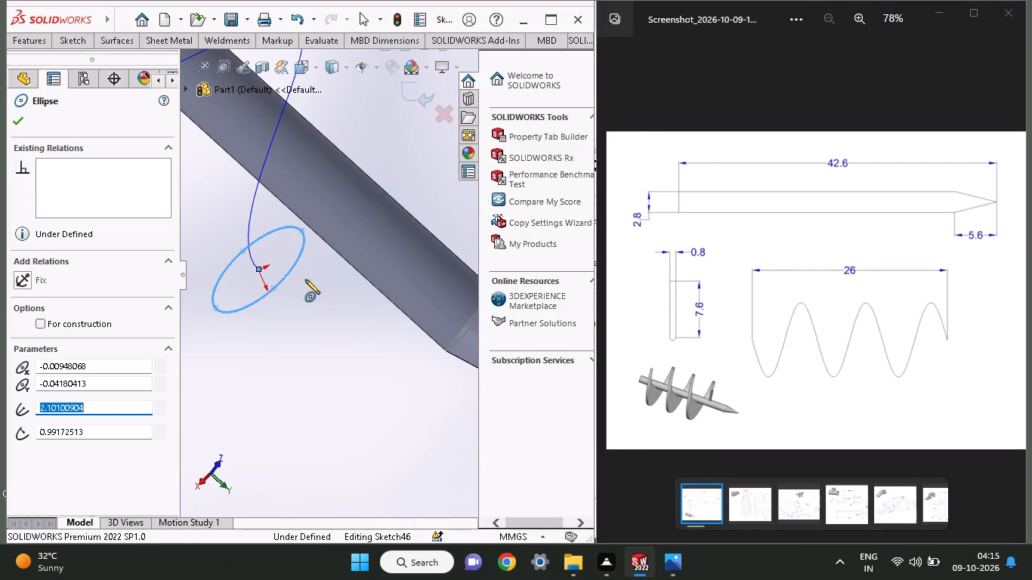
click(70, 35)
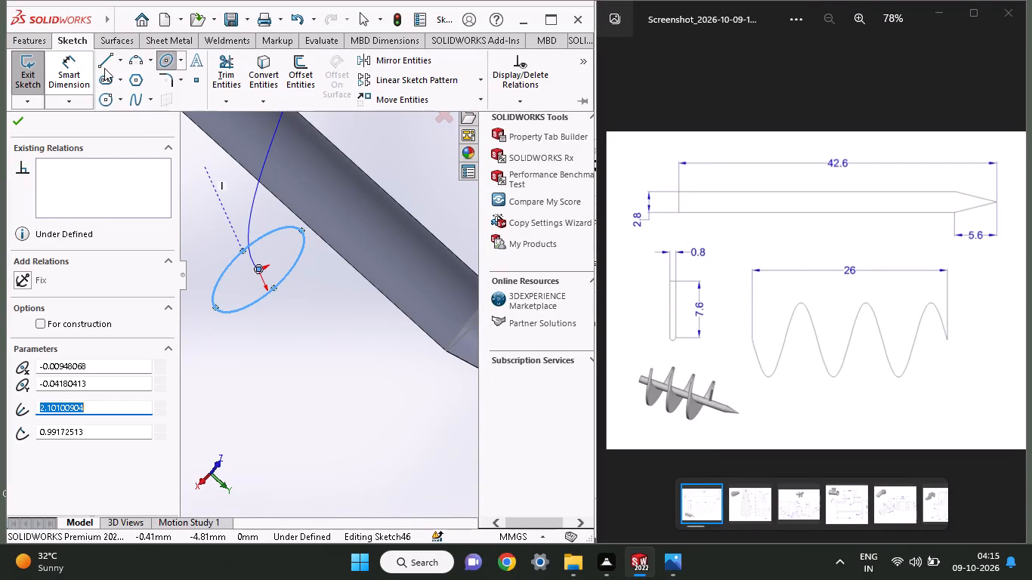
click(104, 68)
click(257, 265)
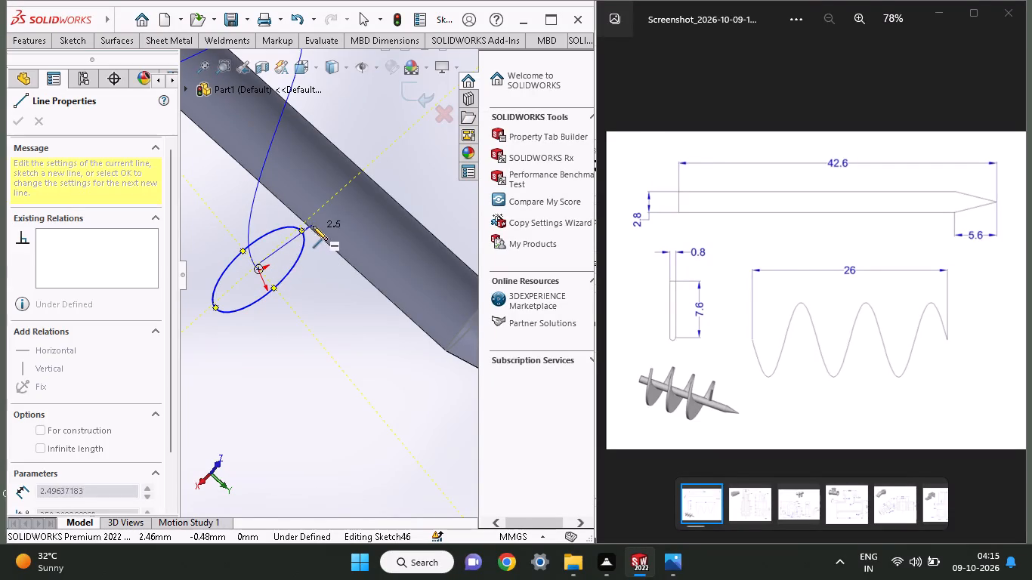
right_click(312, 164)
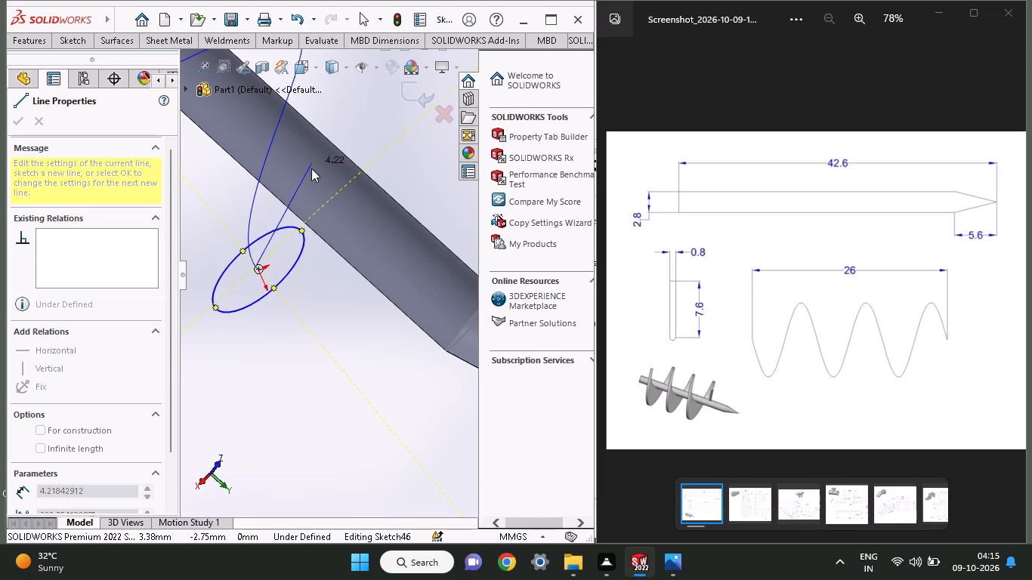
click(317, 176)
Dimension the distance between the ellipse's two major-axis end points as 4.8 mm.
click(73, 39)
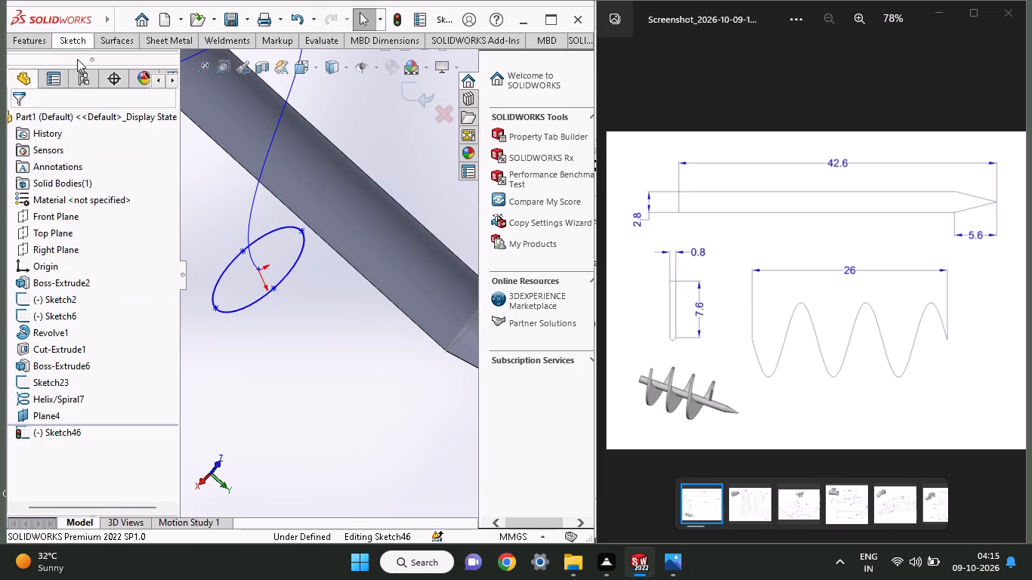
click(77, 69)
click(215, 310)
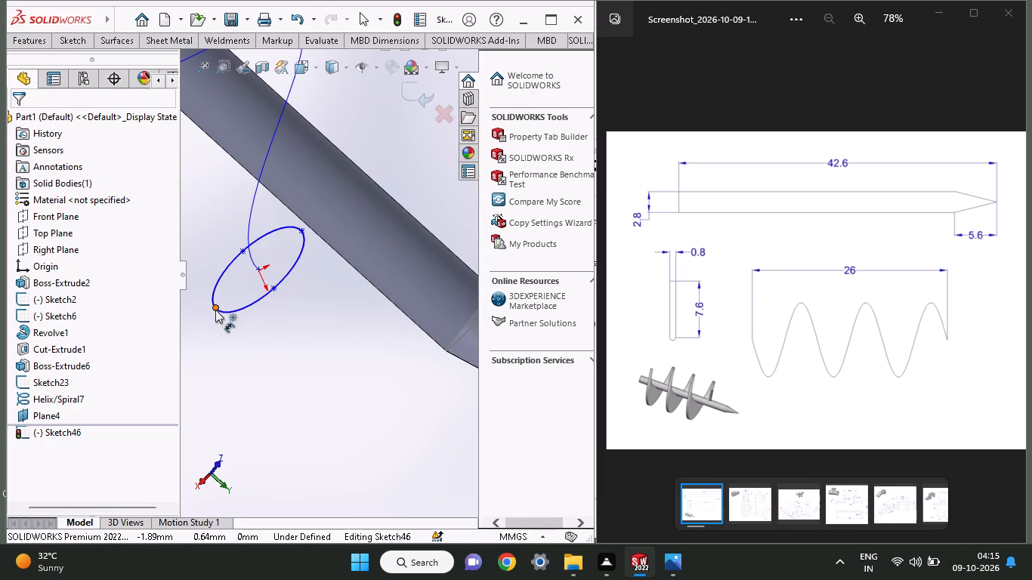
click(303, 227)
click(326, 304)
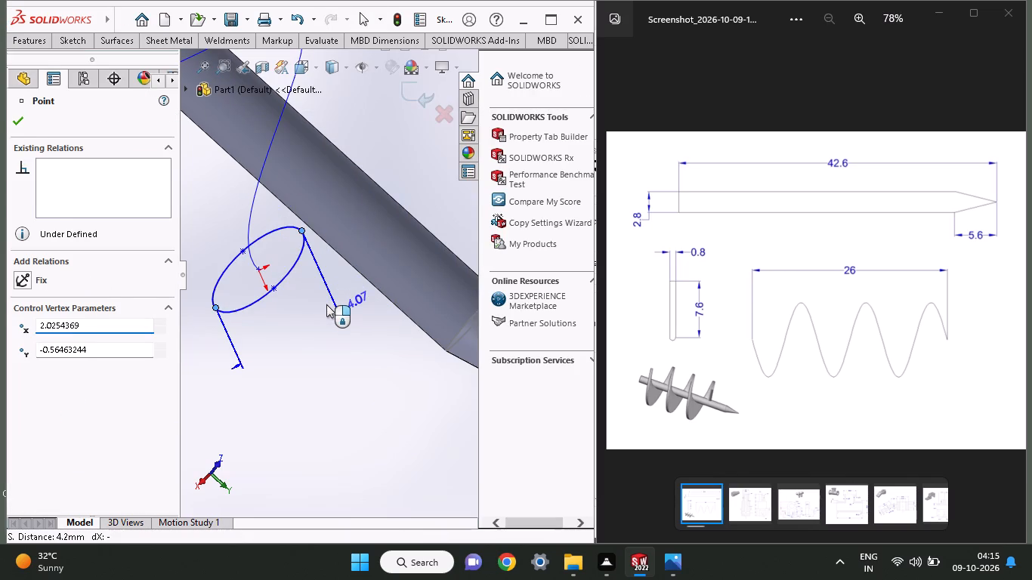
text(2.4)
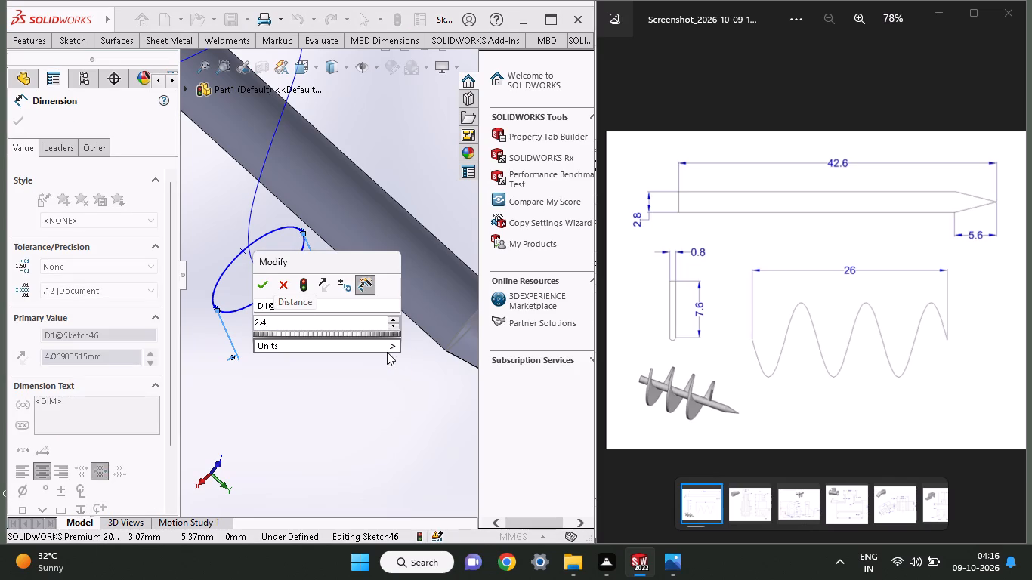
key(shift+plus)
text(2.4)
key(Return)
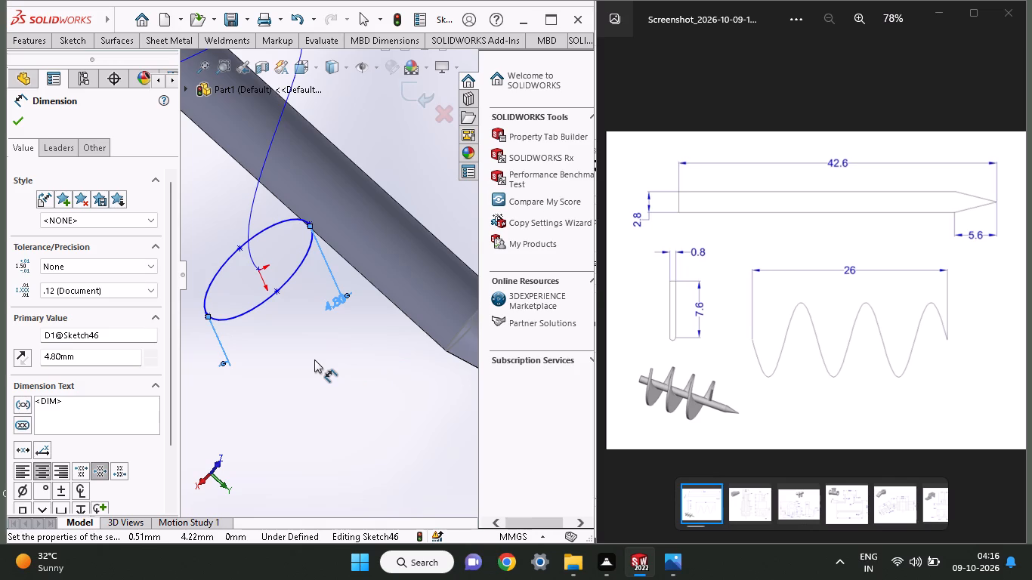
click(12, 124)
Create a Swept Boss using the ellipse sketch as the profile and the helix as the path.
click(18, 36)
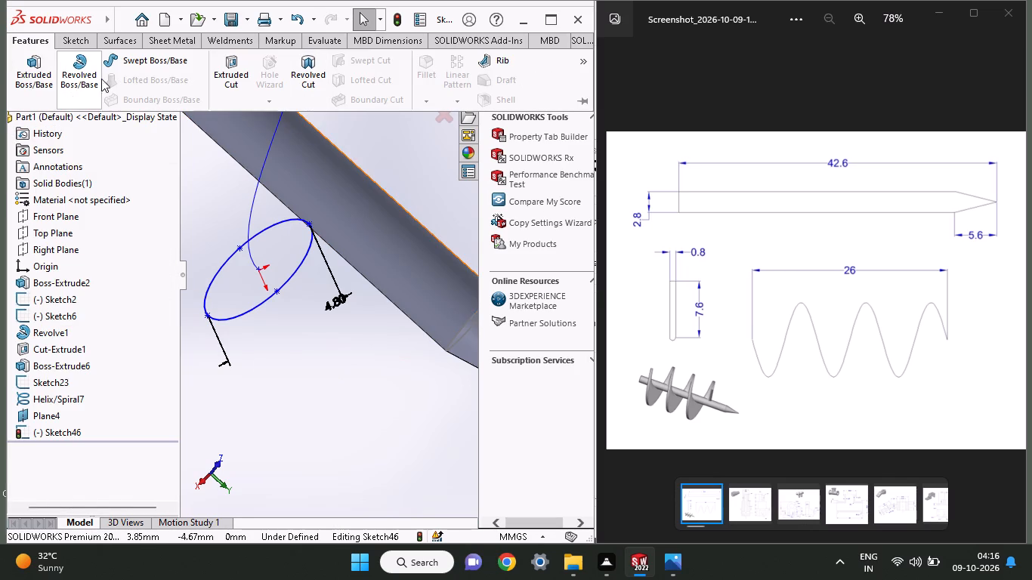
click(123, 62)
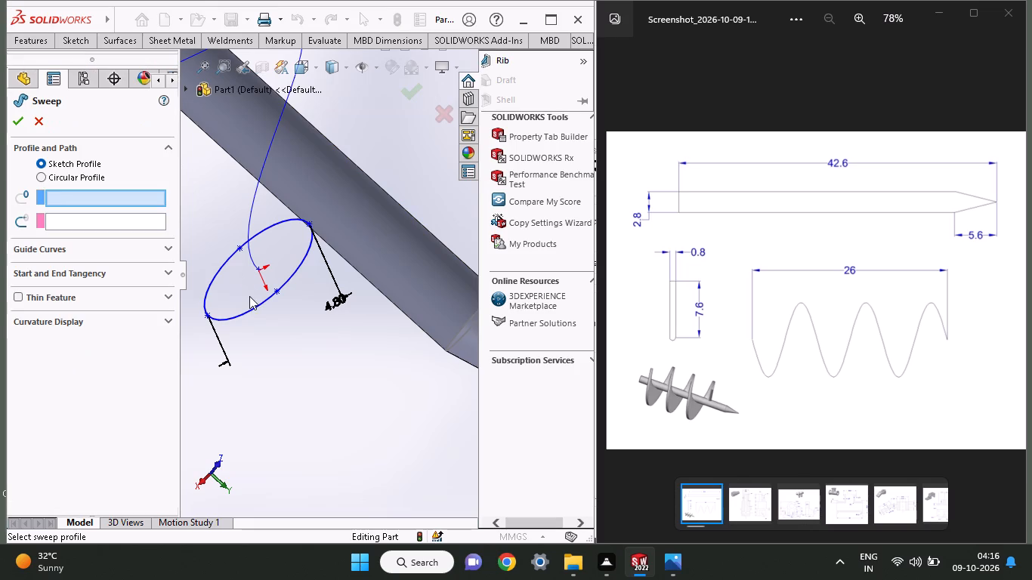
click(231, 318)
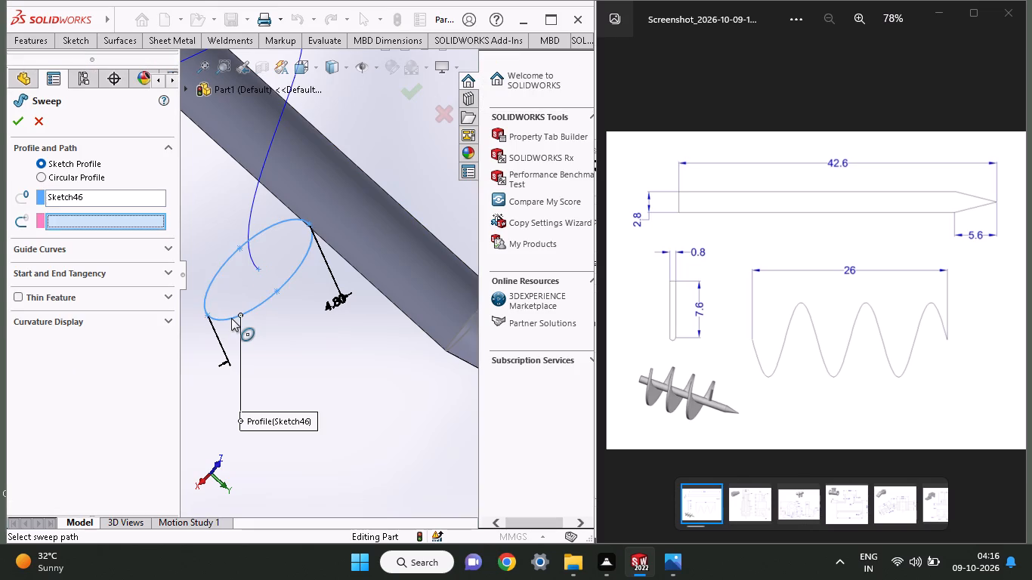
click(253, 208)
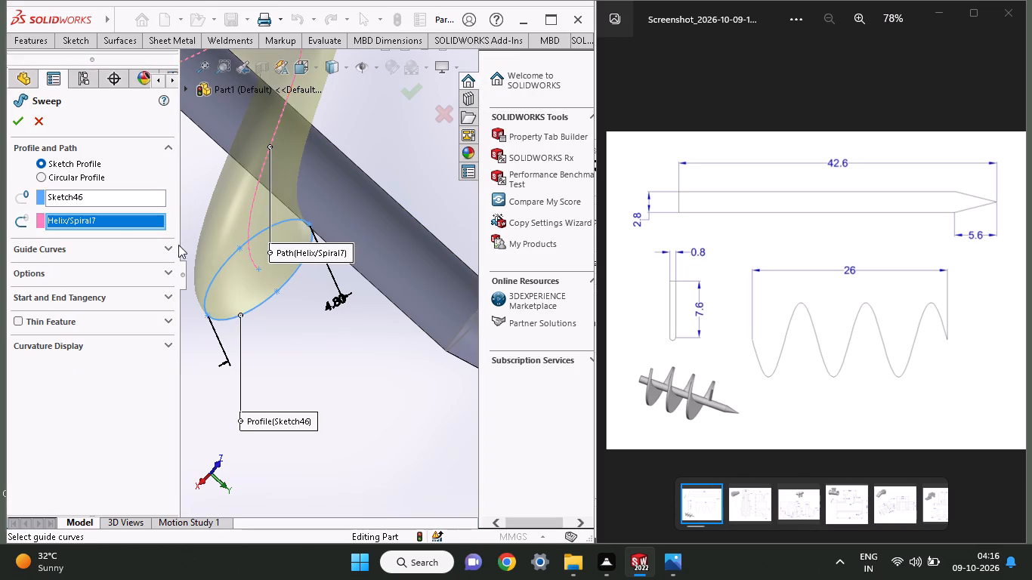
scroll(286, 335, down, 1)
scroll(286, 335, up, 1)
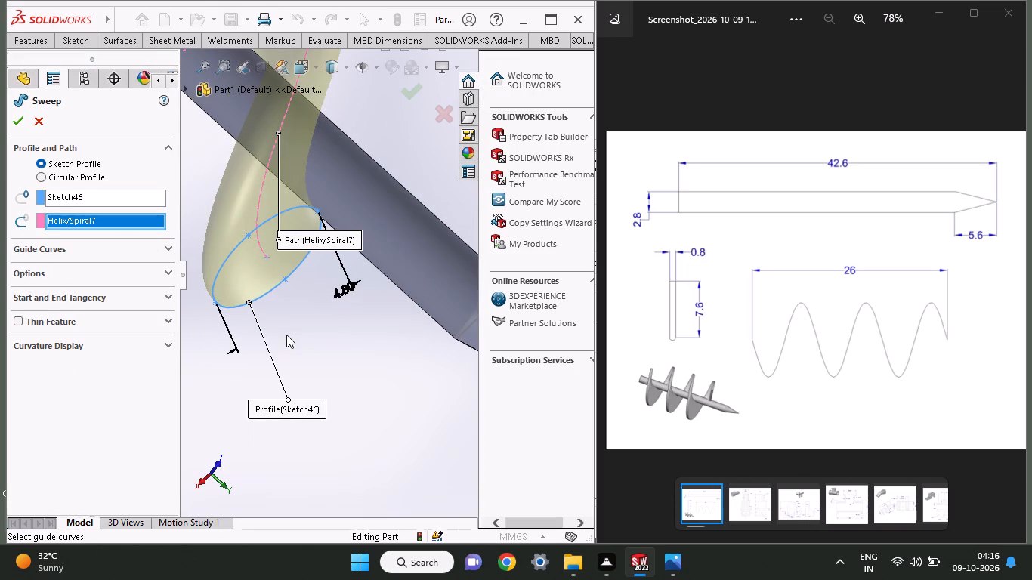
ctrl+scroll(286, 335, up, 8)
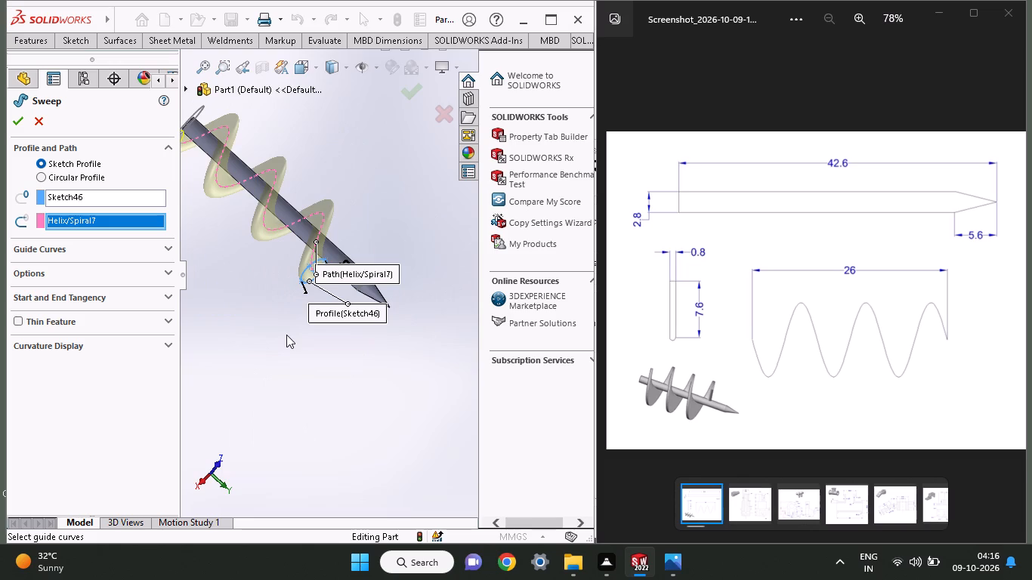
middle_drag(262, 260, 238, 191)
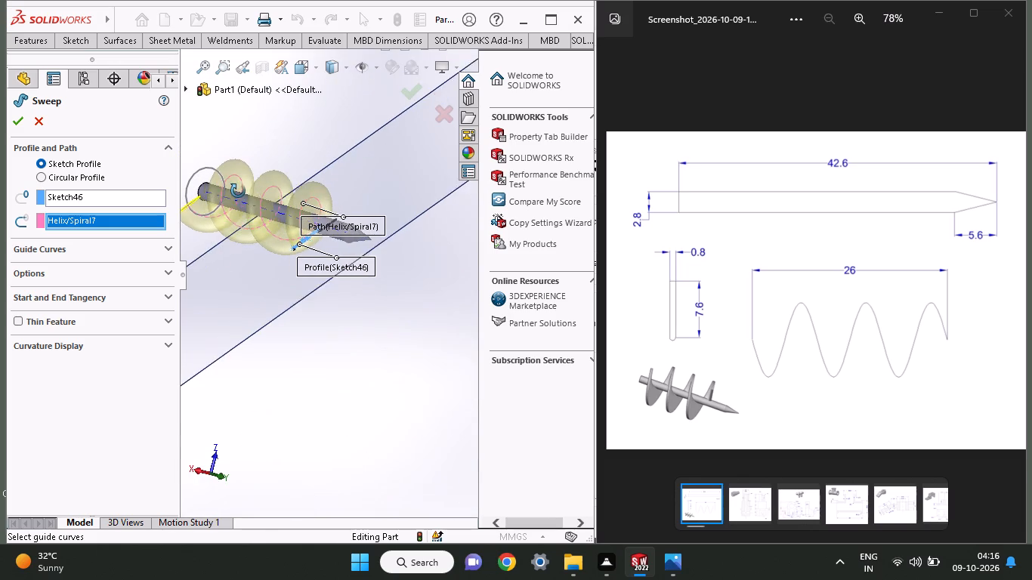
middle_drag(238, 191, 243, 191)
click(13, 119)
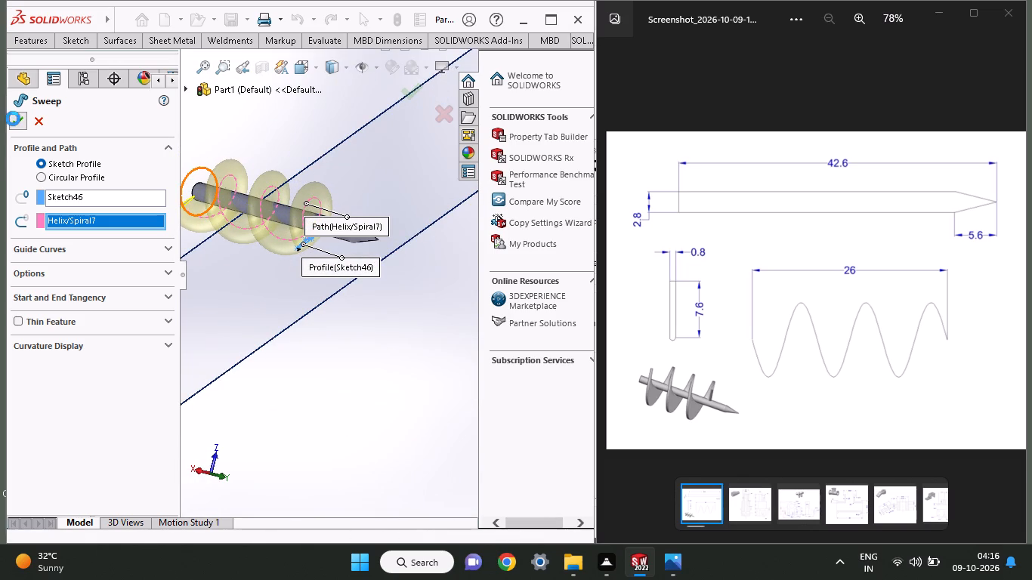
Inspect the swept flight around the shaft from several angles against the reference drawing.
middle_drag(261, 289, 196, 303)
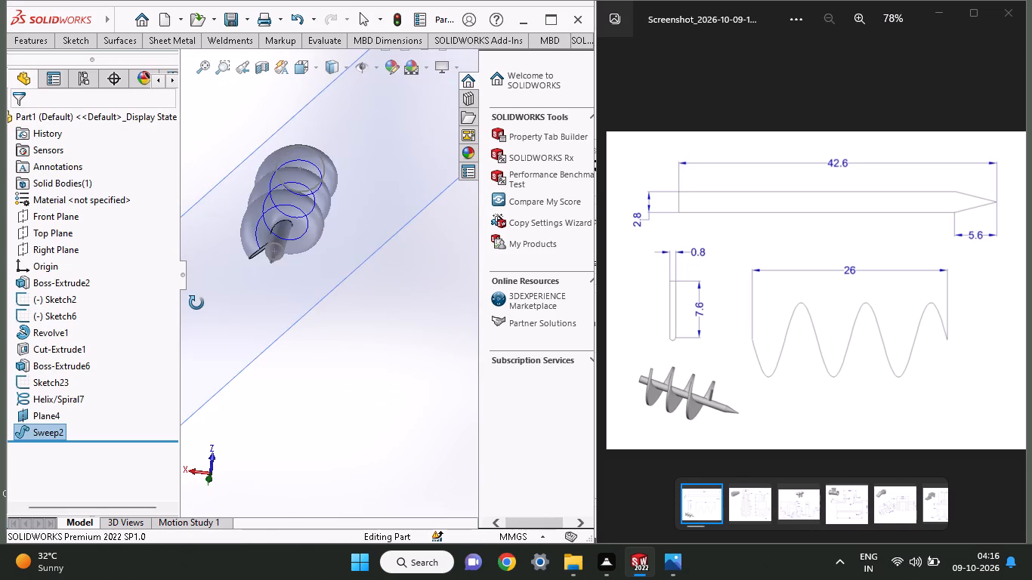
middle_drag(196, 303, 303, 290)
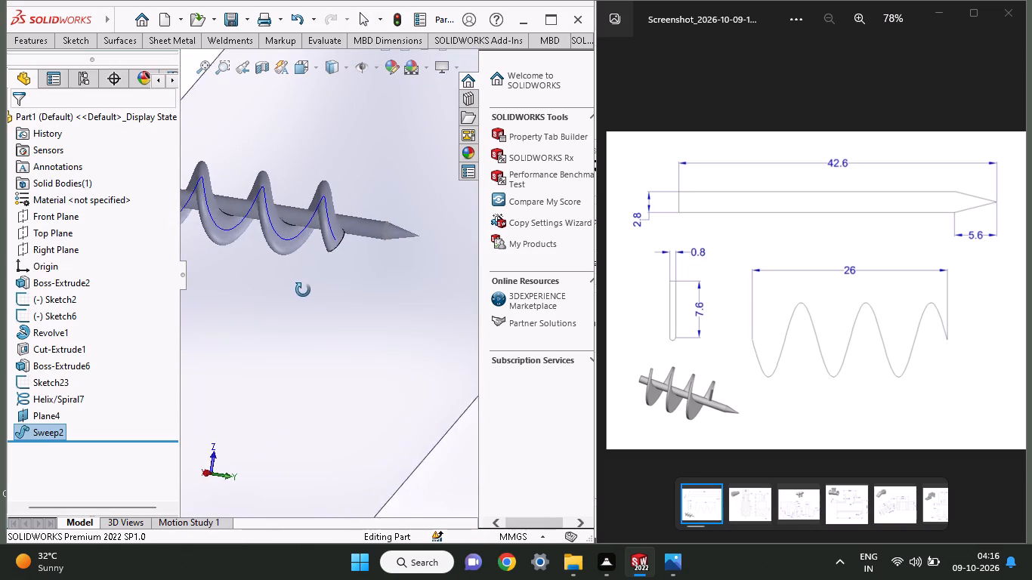
middle_drag(303, 290, 311, 255)
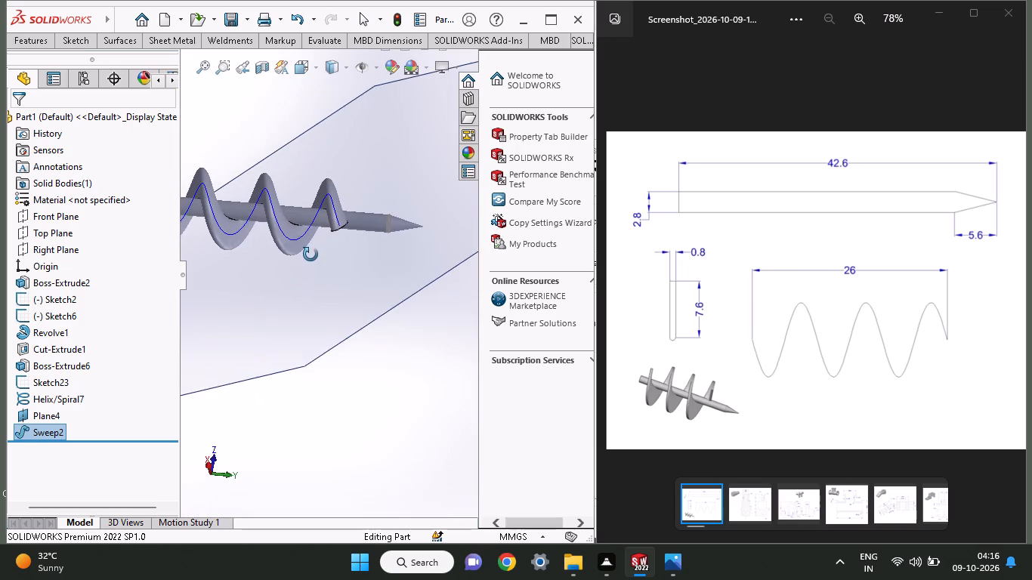
middle_drag(311, 255, 253, 233)
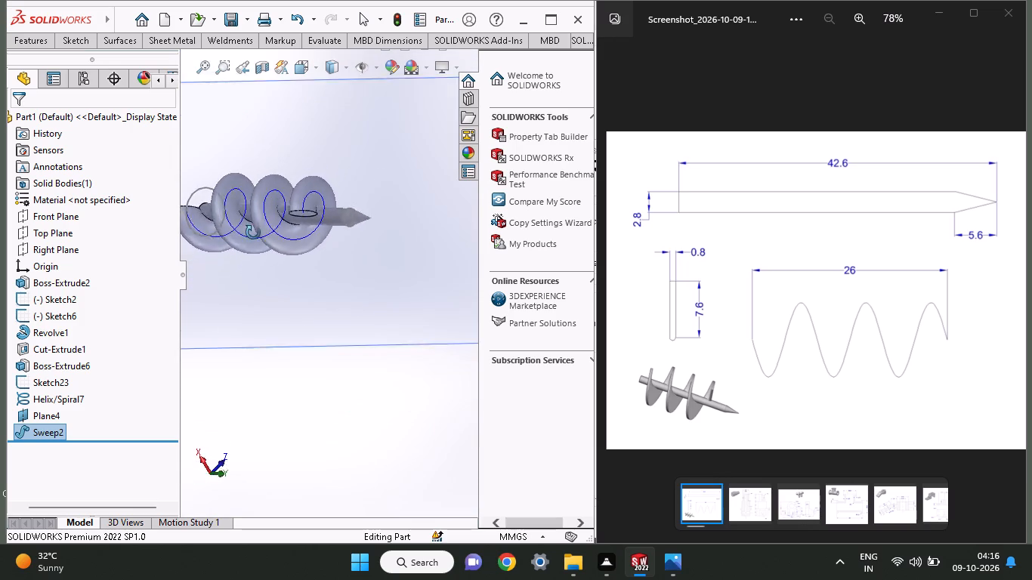
middle_drag(253, 233, 227, 259)
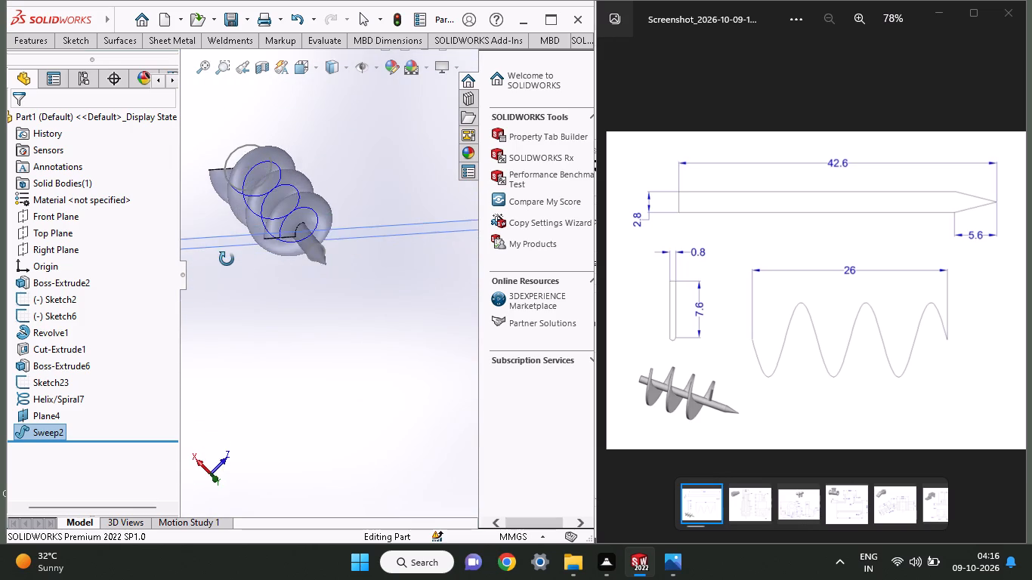
middle_drag(227, 259, 375, 227)
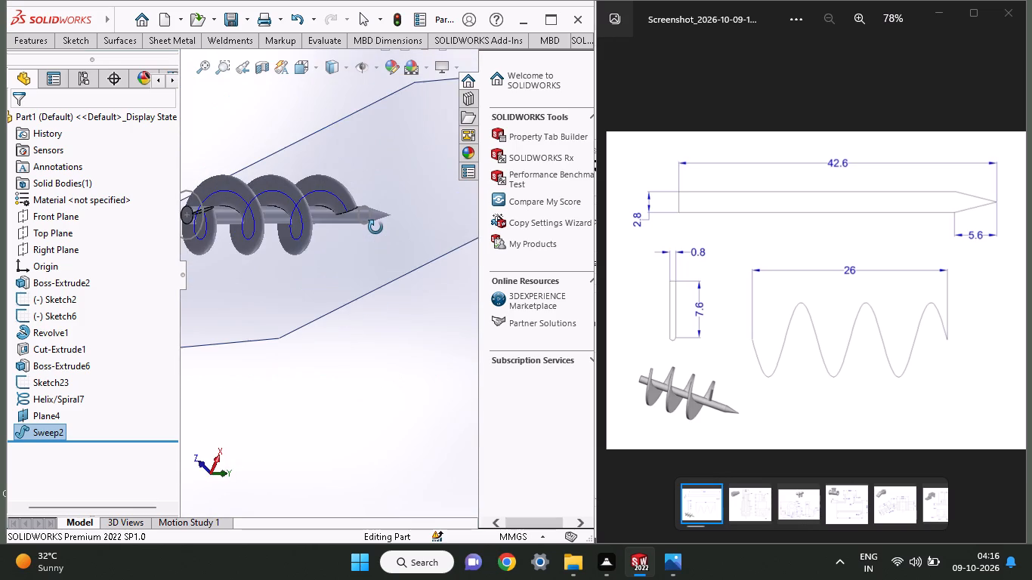
middle_drag(375, 227, 285, 298)
Hide the reference plane at the helix's end near the shaft's pointed tip.
click(283, 310)
right_click(283, 310)
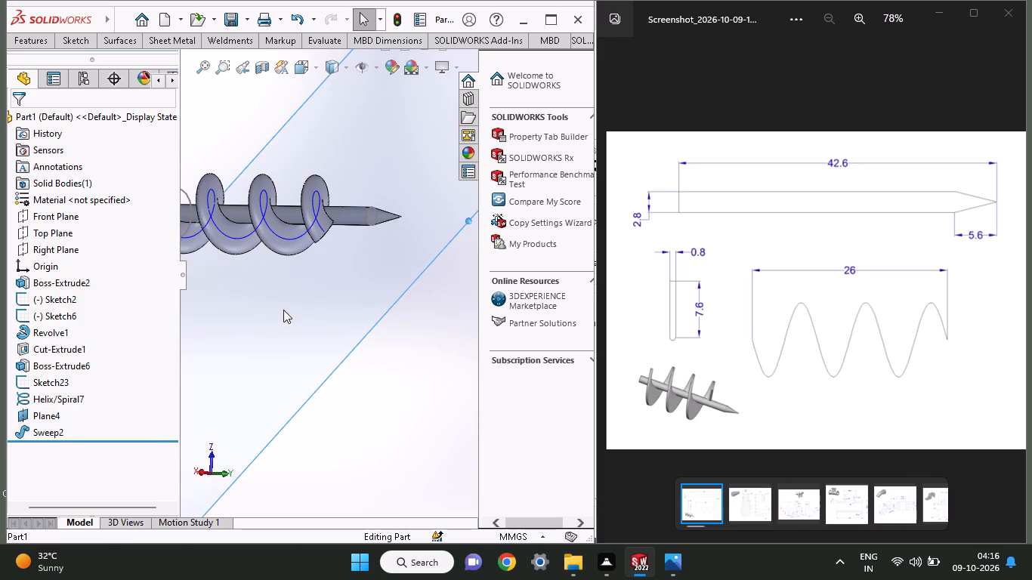
click(347, 294)
middle_drag(329, 285, 273, 287)
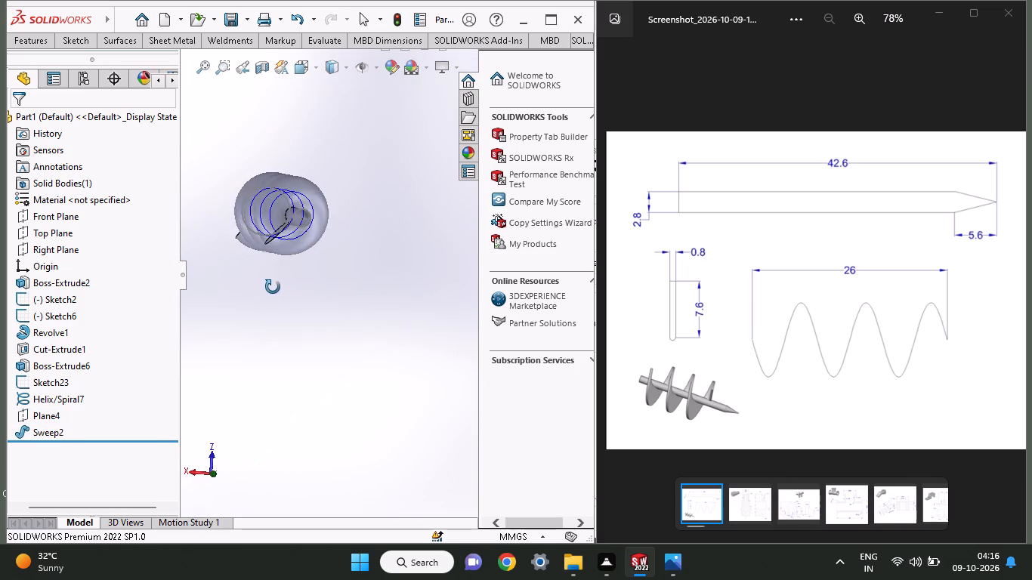
middle_drag(273, 287, 325, 313)
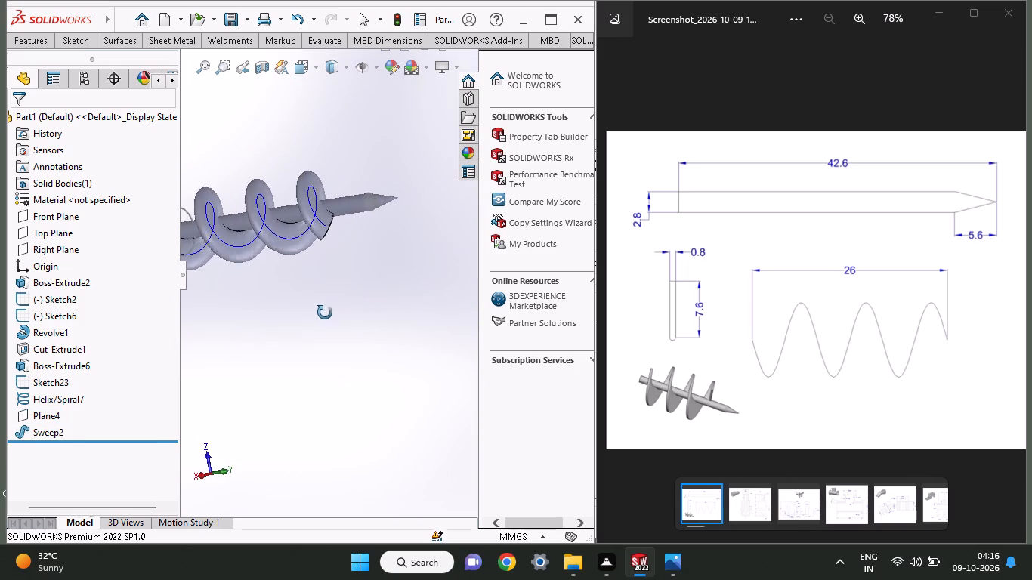
Examine the whole auger screw, checking the swept flight and the pointed shaft against the reference drawing.
middle_drag(325, 313, 317, 321)
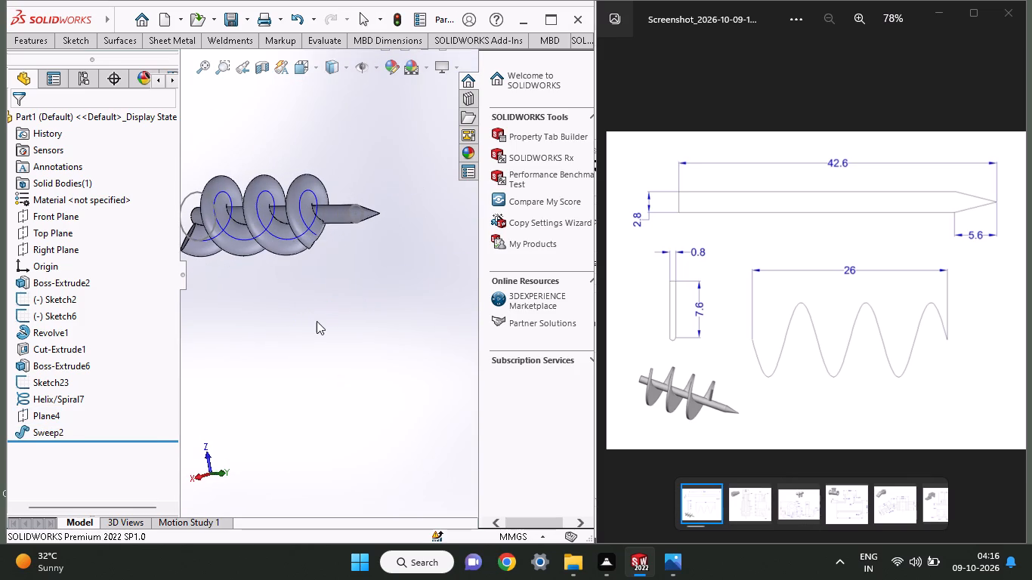
scroll(317, 321, up, 2)
scroll(267, 204, down, 1)
scroll(283, 326, up, 1)
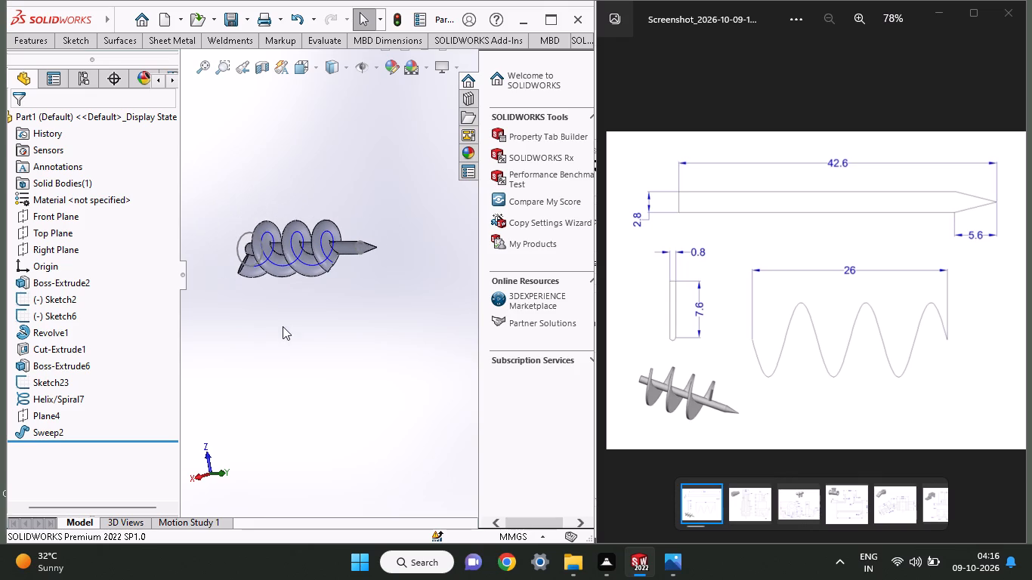
scroll(283, 326, down, 1)
scroll(285, 326, up, 1)
scroll(356, 236, down, 1)
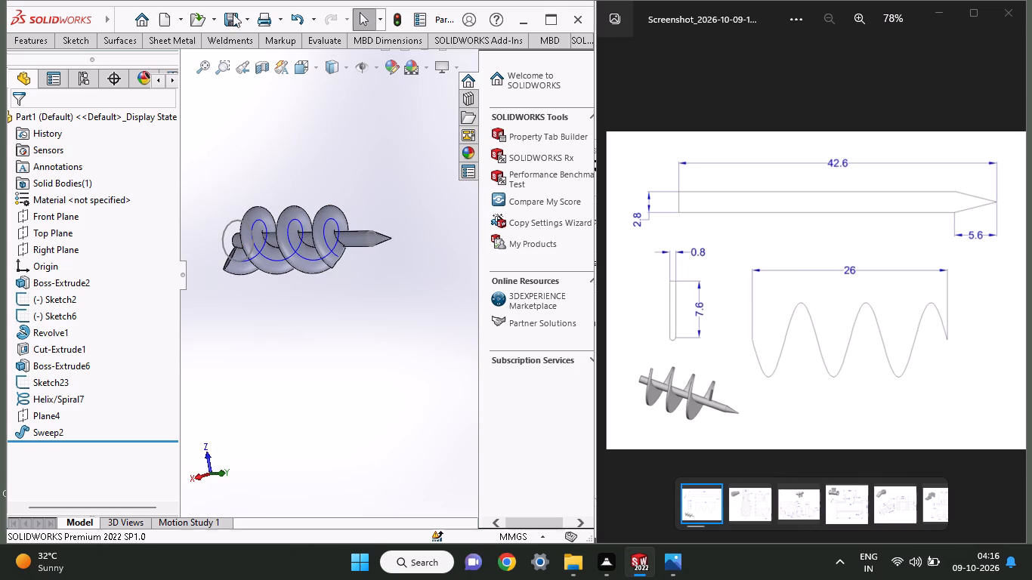
Save the auger part as a SOLIDWORKS Part named "100 ex- 90" in the Documents folder.
click(249, 20)
click(244, 59)
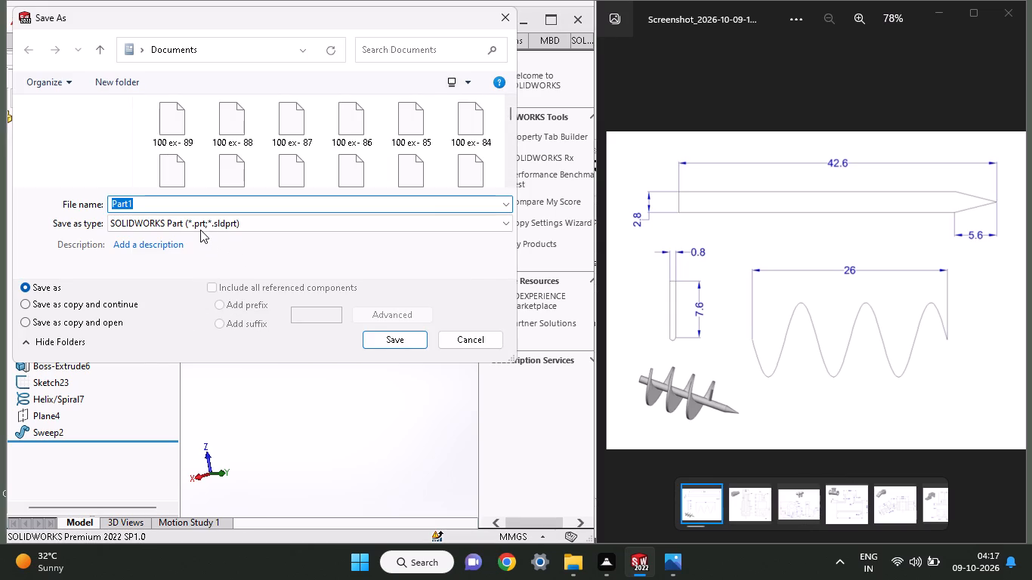
text(100)
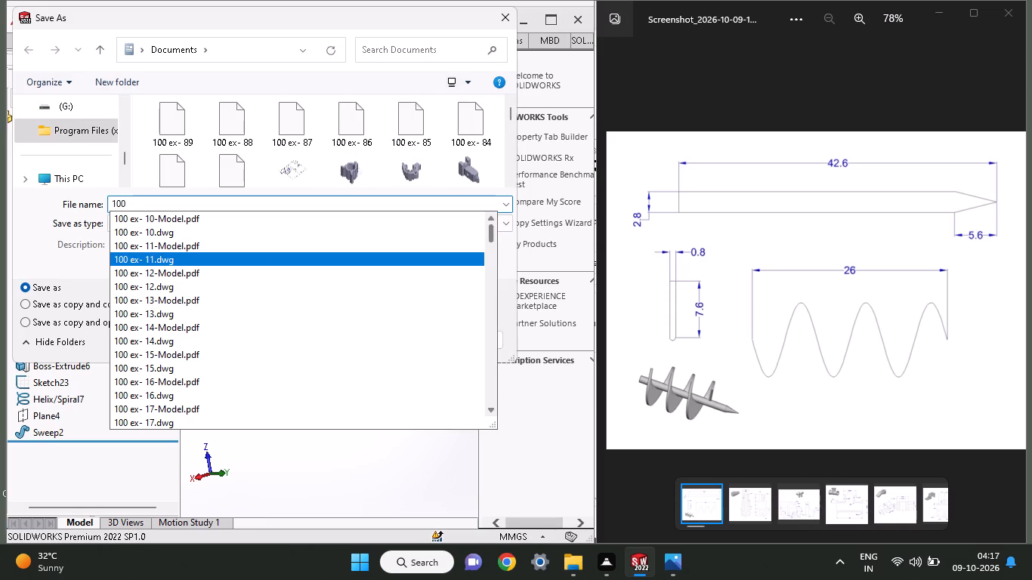
drag(487, 242, 488, 419)
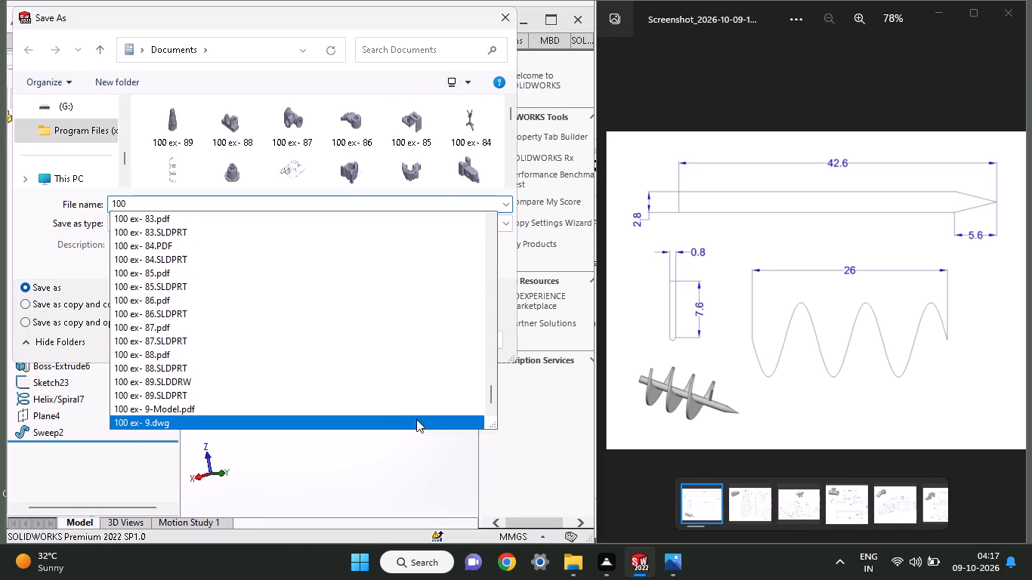
click(237, 396)
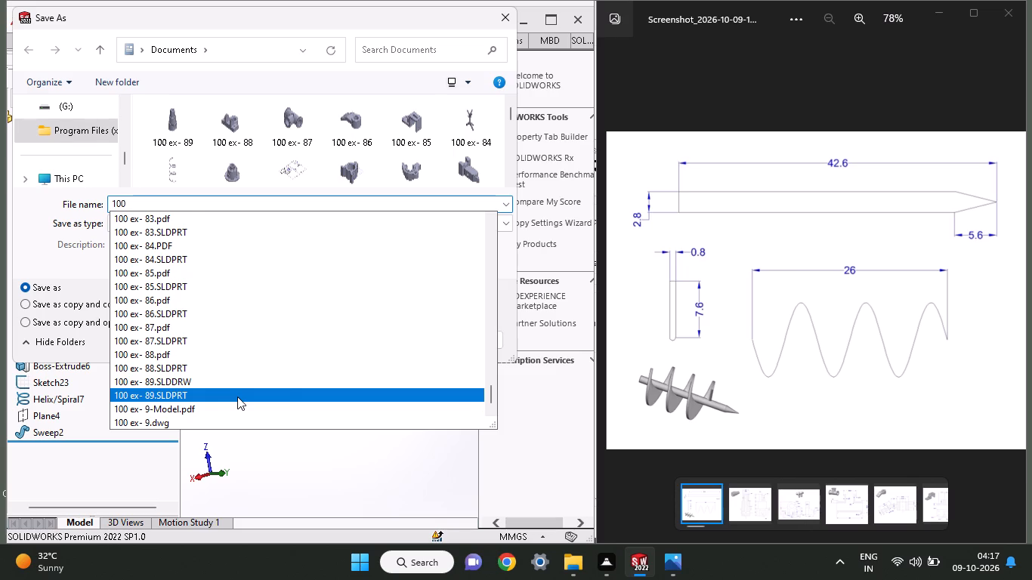
click(196, 203)
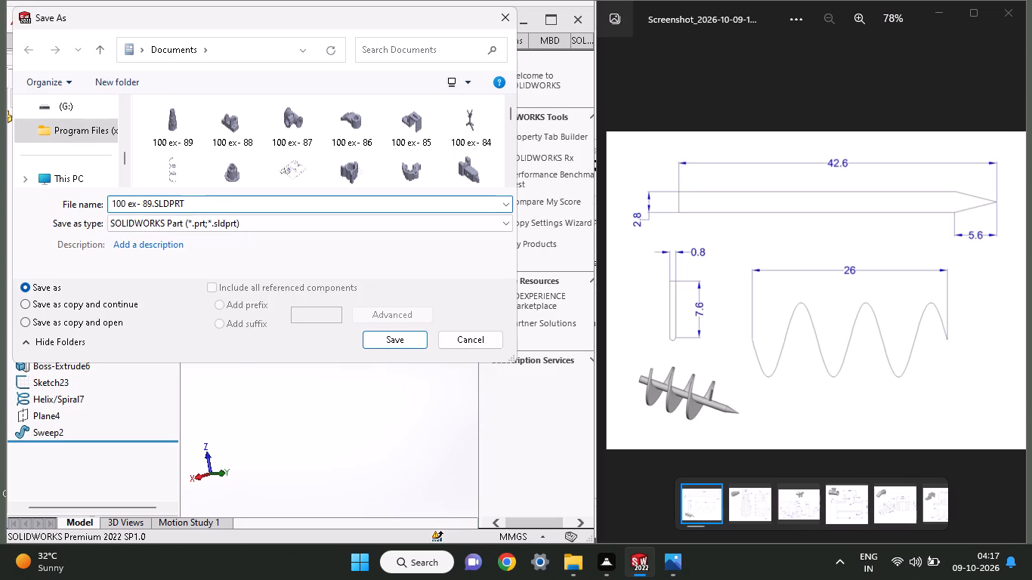
key(Delete)
key(Delete)
key(Delete)
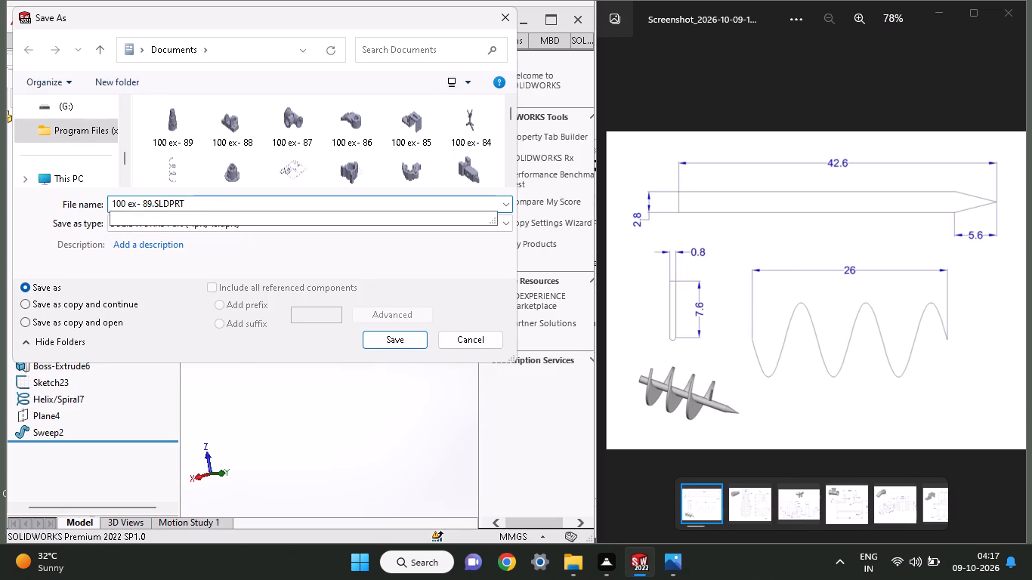
key(BackSpace)
key(BackSpace)
key(BackSpace)
key(BackSpace)
key(BackSpace)
key(BackSpace)
key(BackSpace)
key(BackSpace)
key(BackSpace)
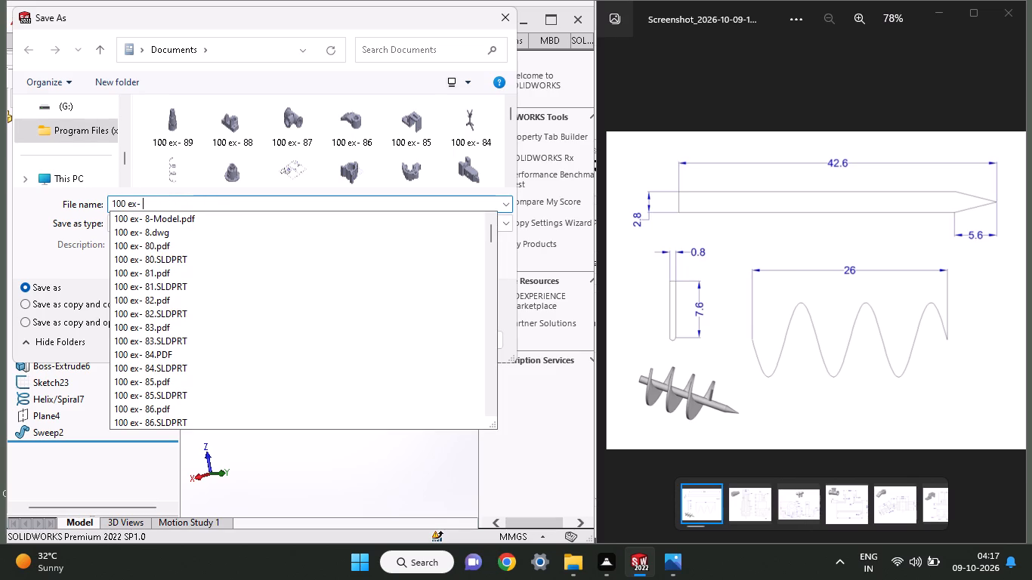
text(90)
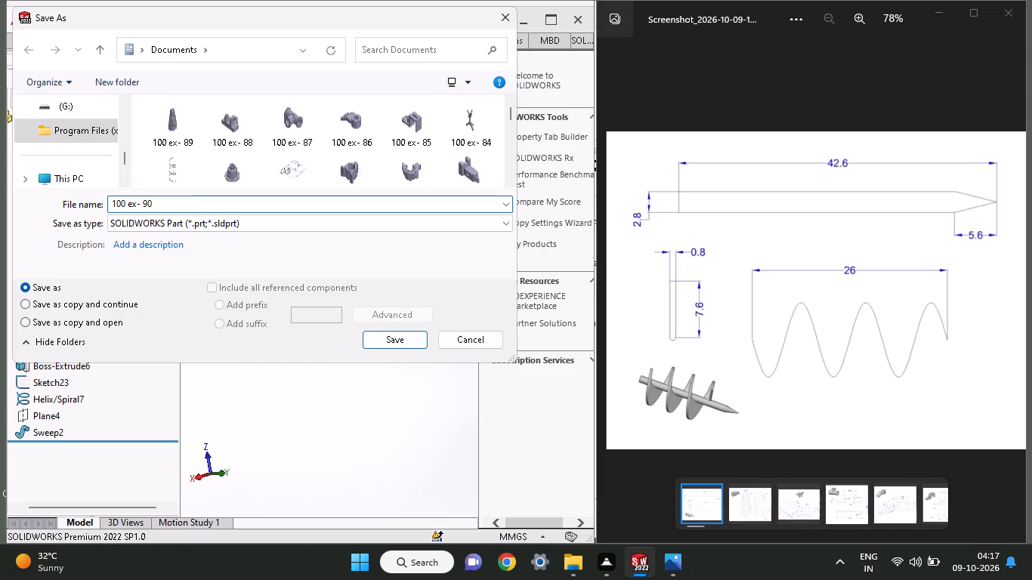
click(394, 336)
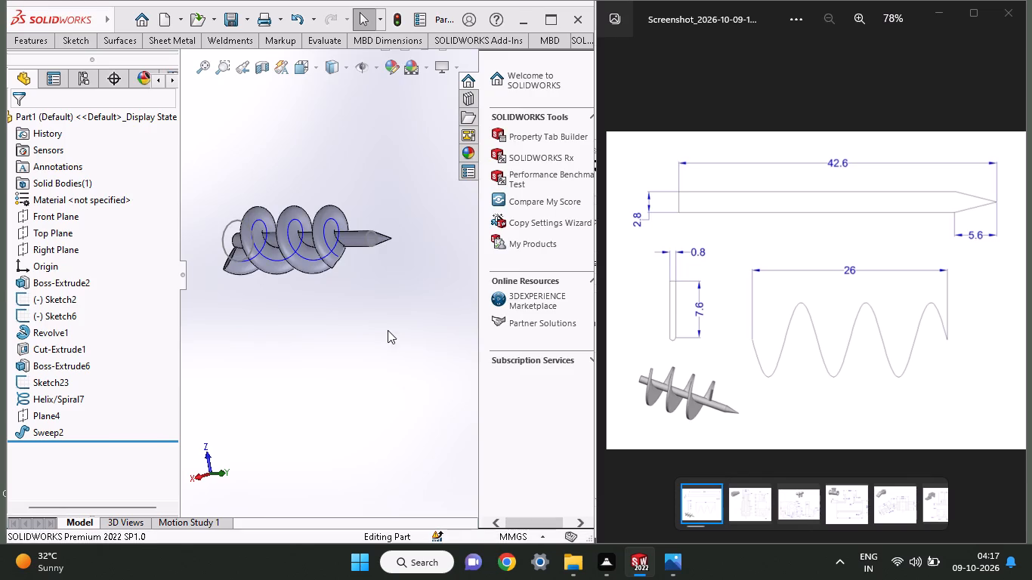
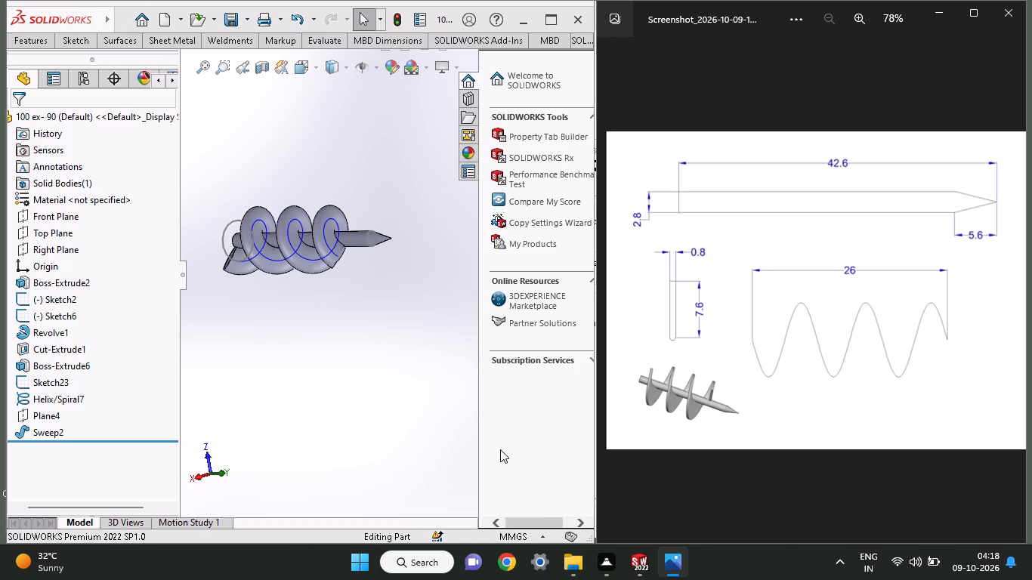
Create a new drawing from the finished auger part 100 ex- 90.
click(286, 321)
middle_drag(320, 310, 380, 301)
scroll(320, 310, up, 1)
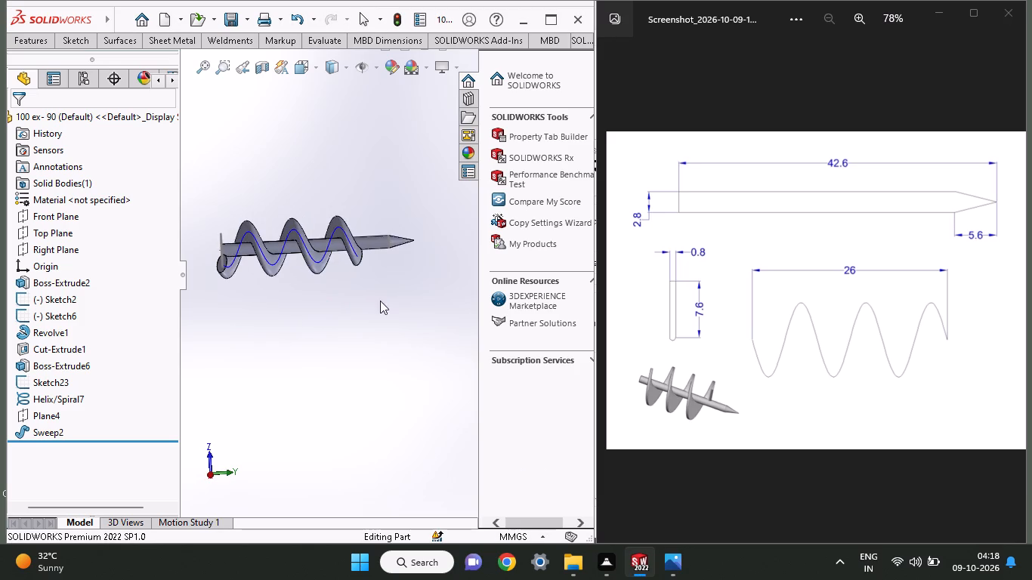
click(111, 15)
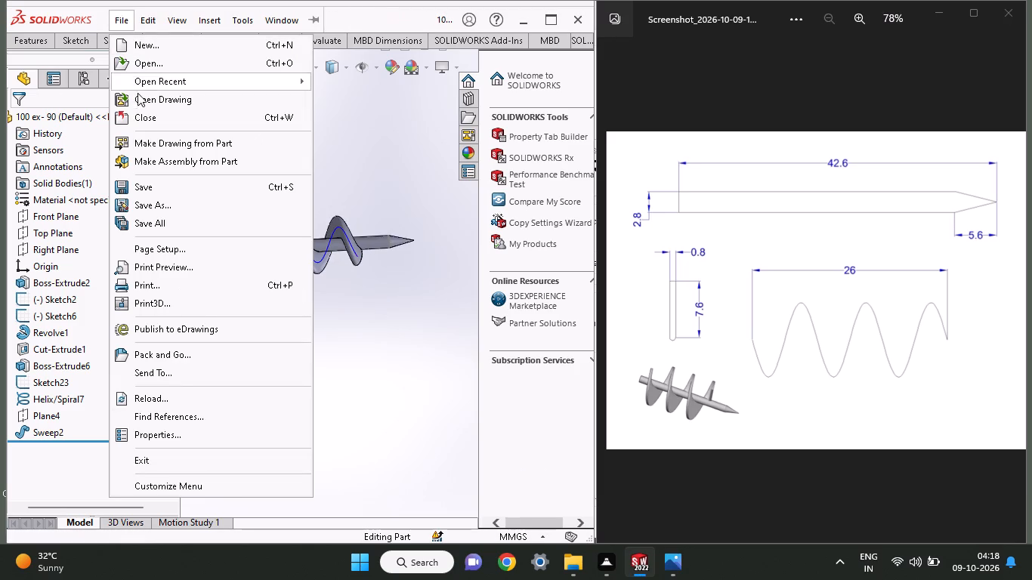
click(141, 144)
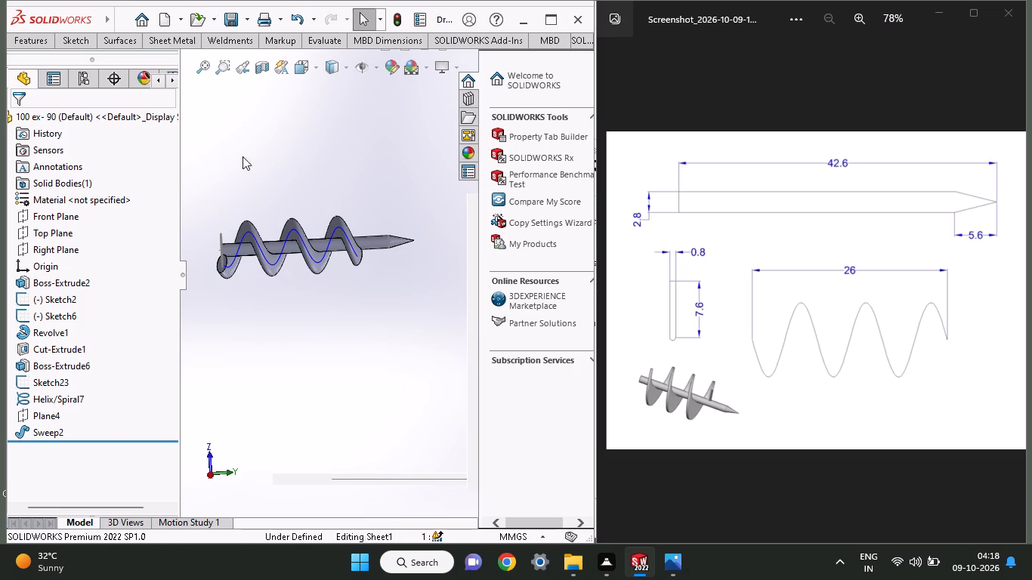
click(324, 371)
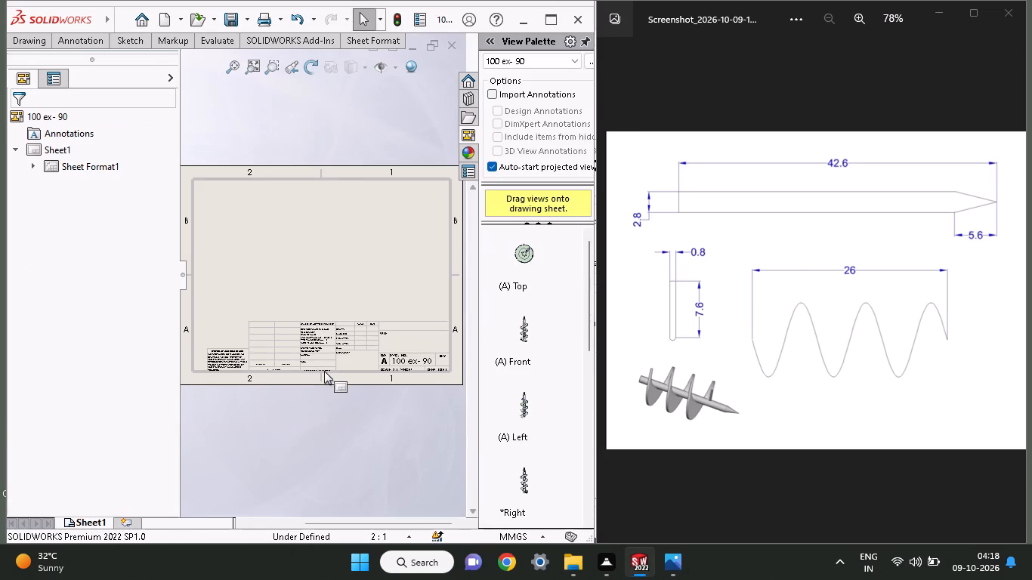
Replace the drawing's default title-block sheet with a blank sheet that has no sheet format.
drag(317, 310, 316, 358)
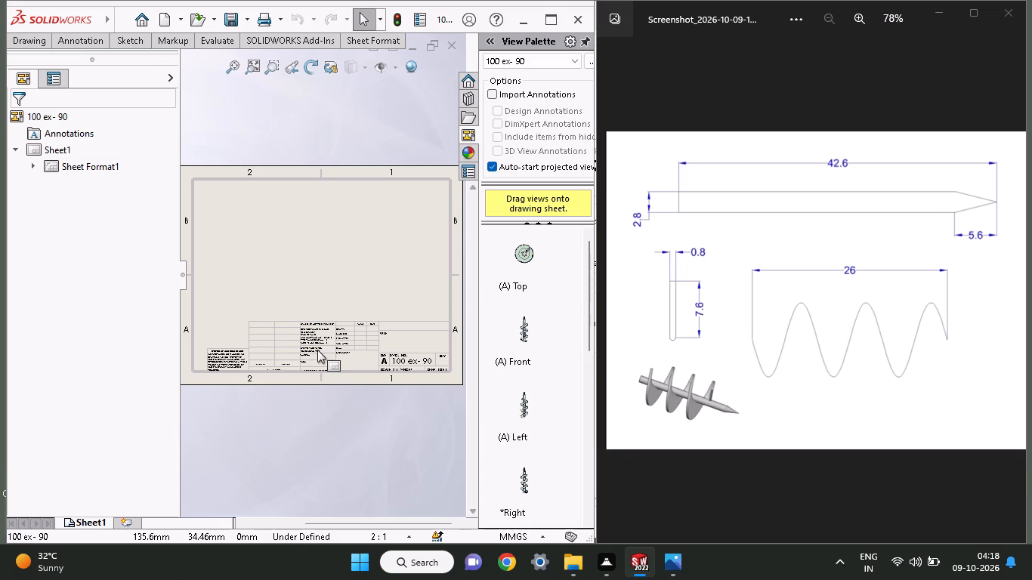
right_click(317, 350)
click(344, 366)
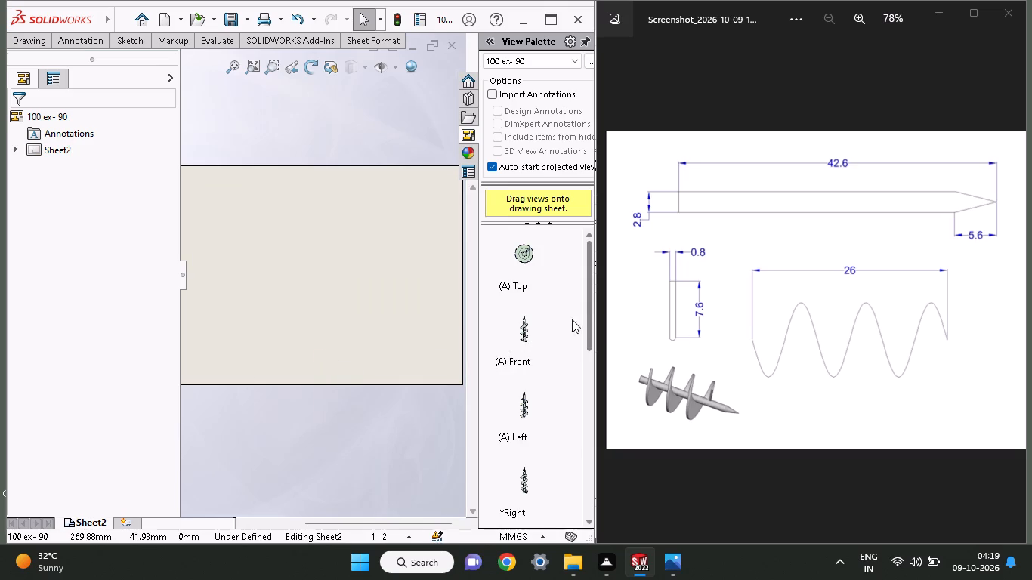
Place the auger's Current model view near the lower-left corner of the blank drawing sheet.
drag(586, 292, 604, 483)
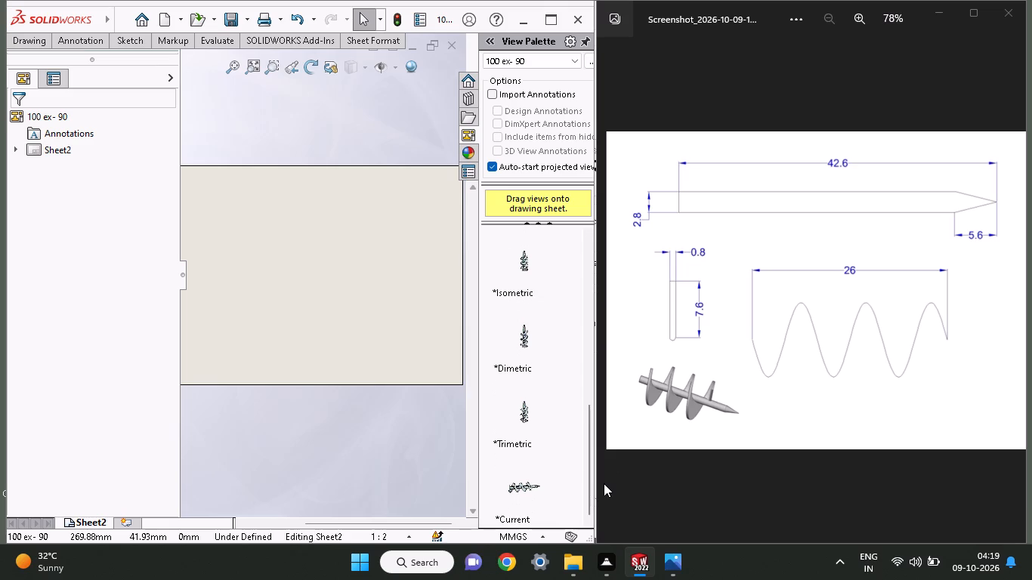
drag(586, 448, 604, 430)
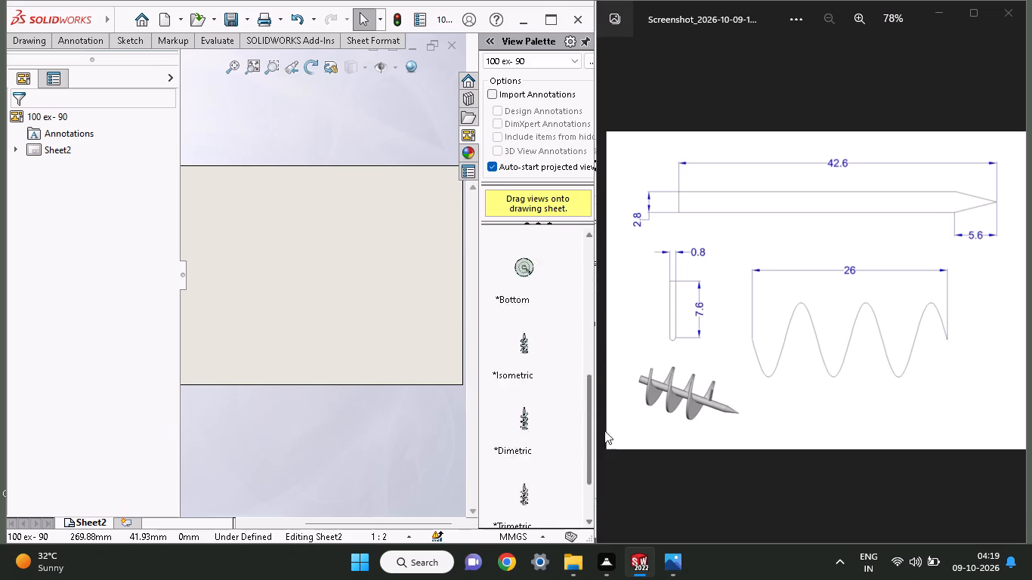
drag(604, 430, 612, 489)
drag(522, 492, 259, 427)
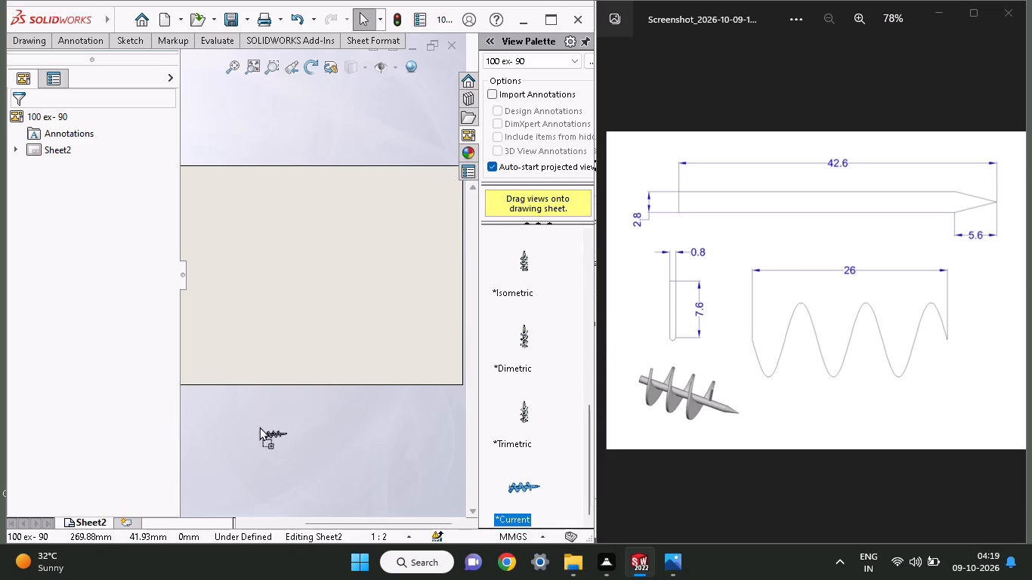
drag(259, 427, 224, 347)
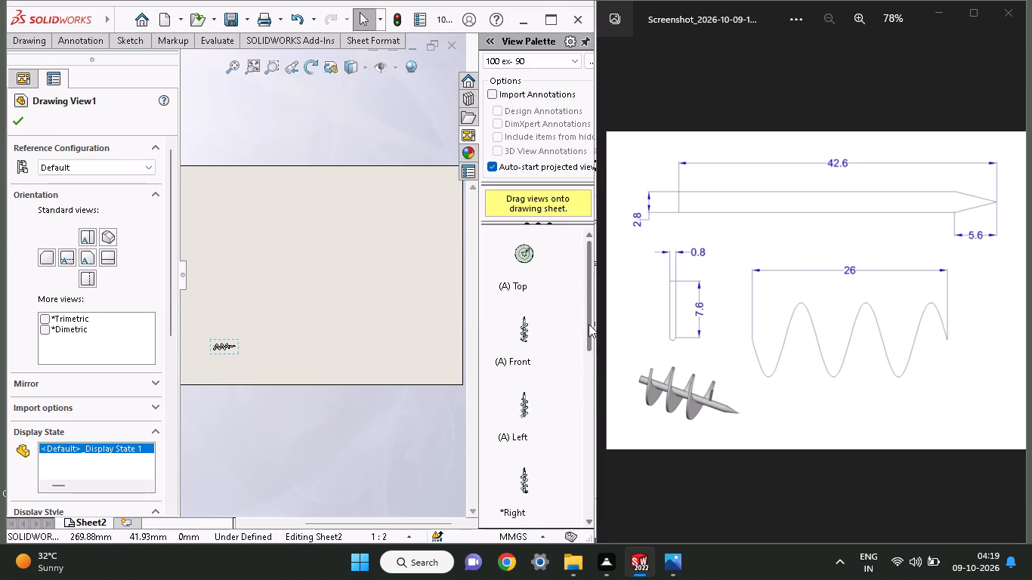
Place the auger's Front view near the middle of the drawing sheet.
drag(589, 324, 586, 500)
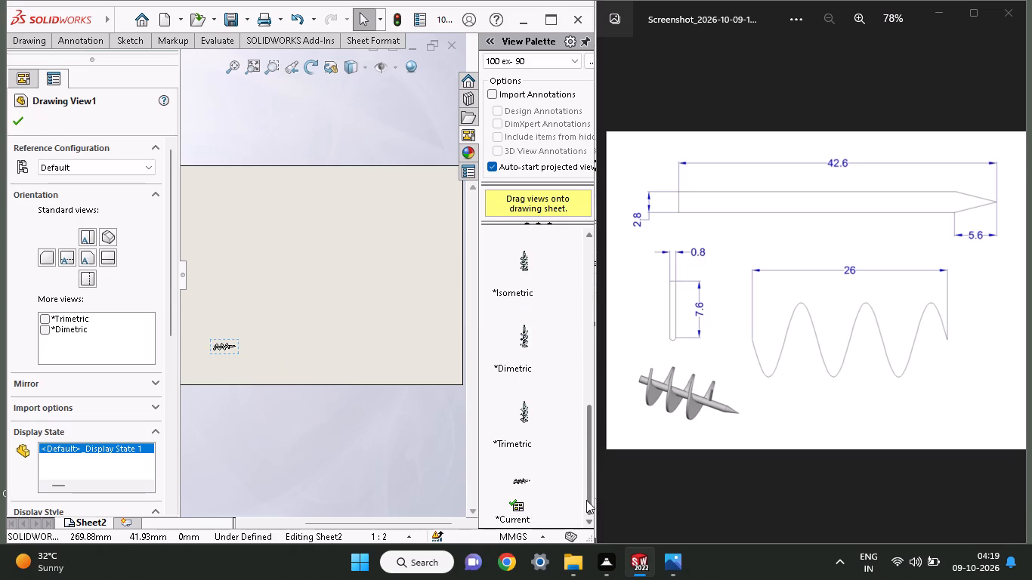
drag(586, 500, 599, 289)
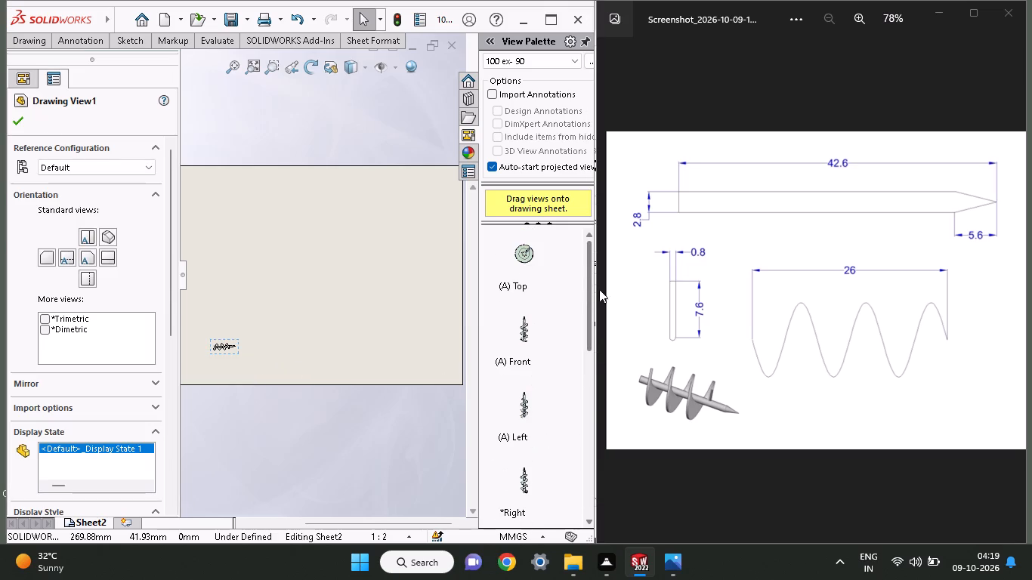
drag(599, 289, 598, 276)
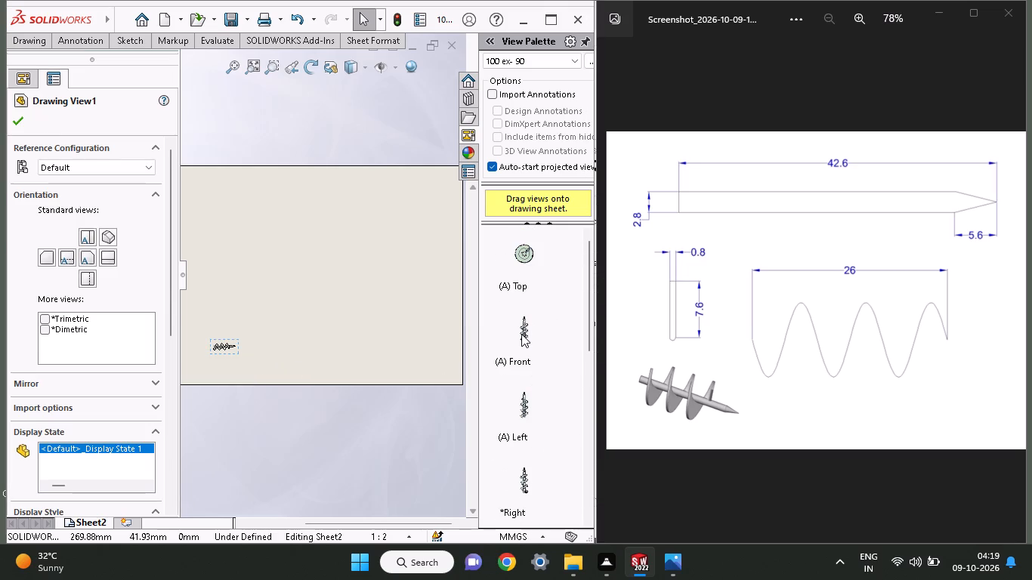
drag(521, 334, 340, 275)
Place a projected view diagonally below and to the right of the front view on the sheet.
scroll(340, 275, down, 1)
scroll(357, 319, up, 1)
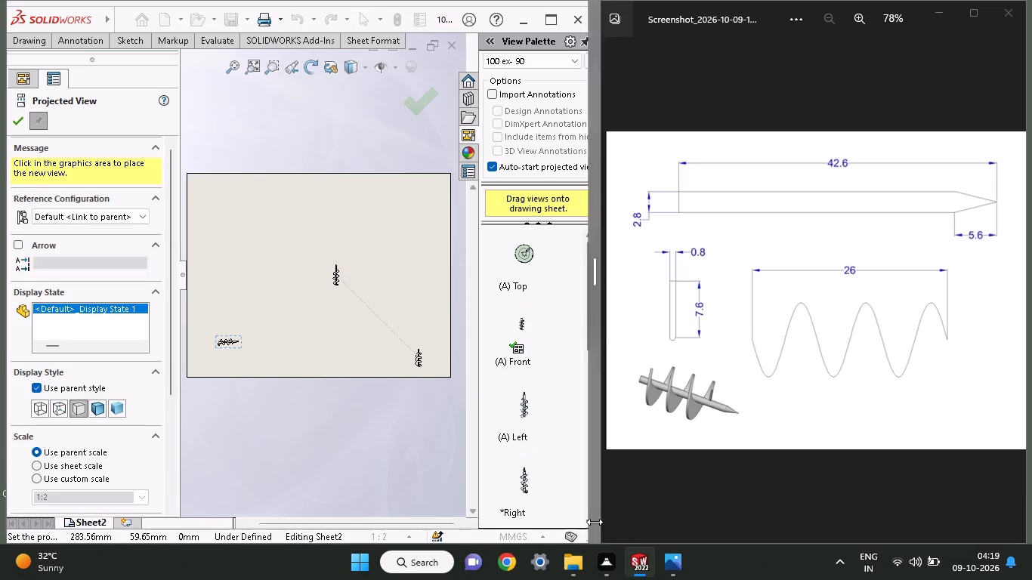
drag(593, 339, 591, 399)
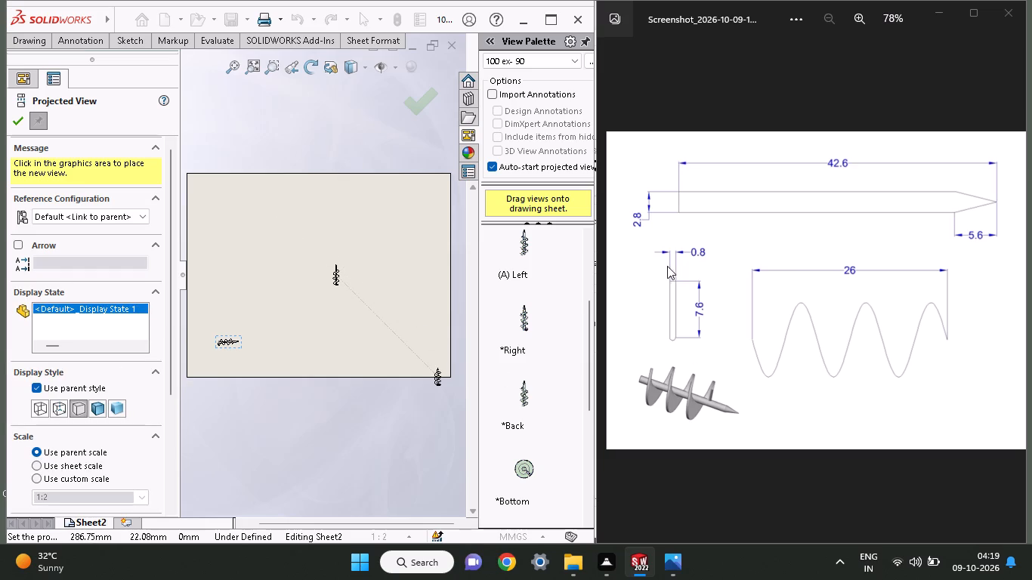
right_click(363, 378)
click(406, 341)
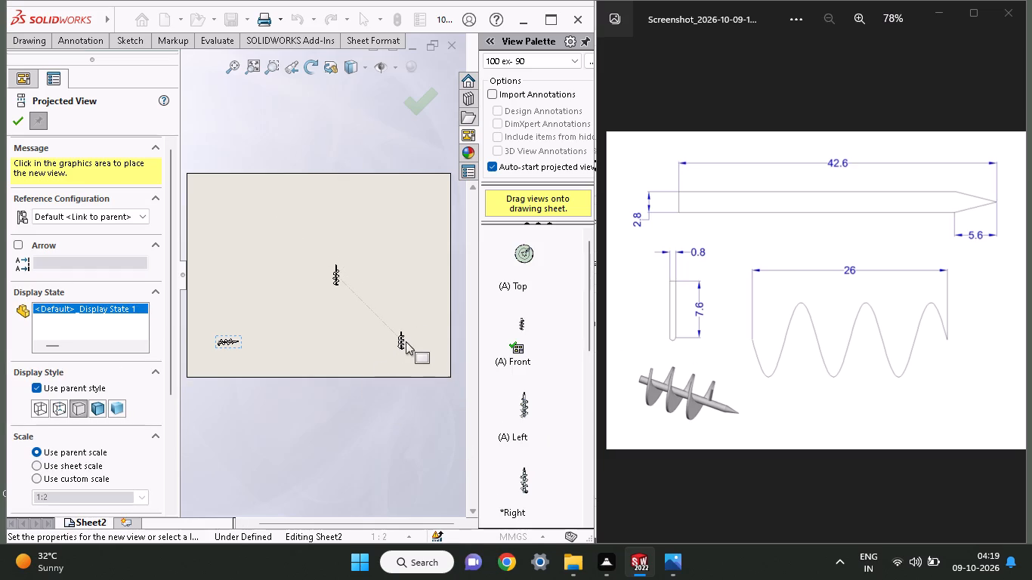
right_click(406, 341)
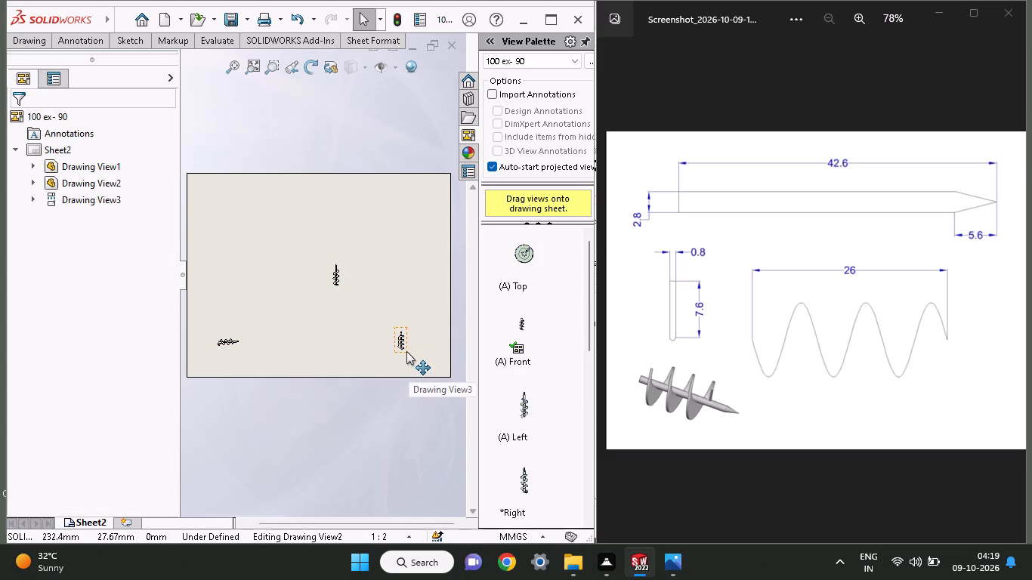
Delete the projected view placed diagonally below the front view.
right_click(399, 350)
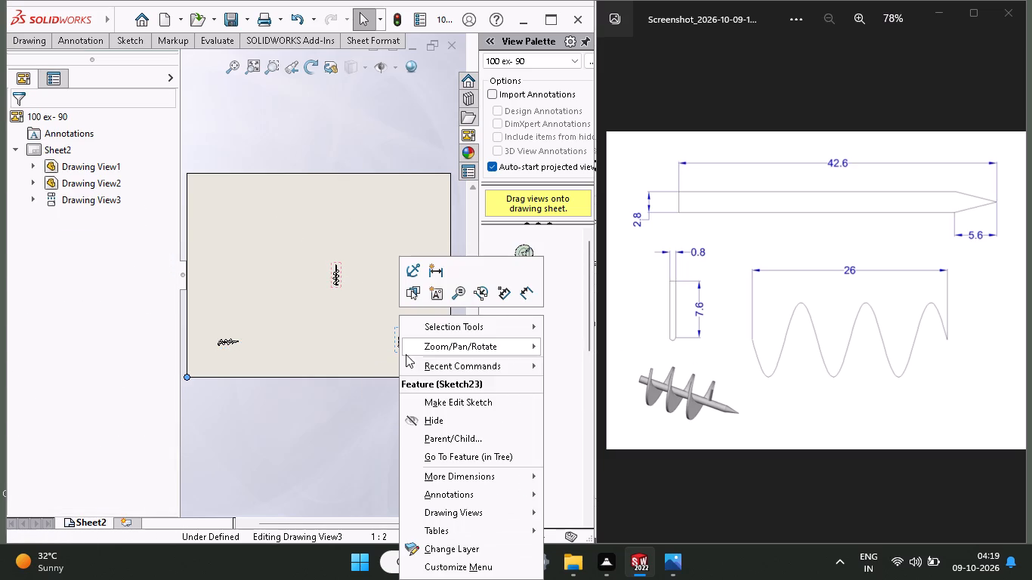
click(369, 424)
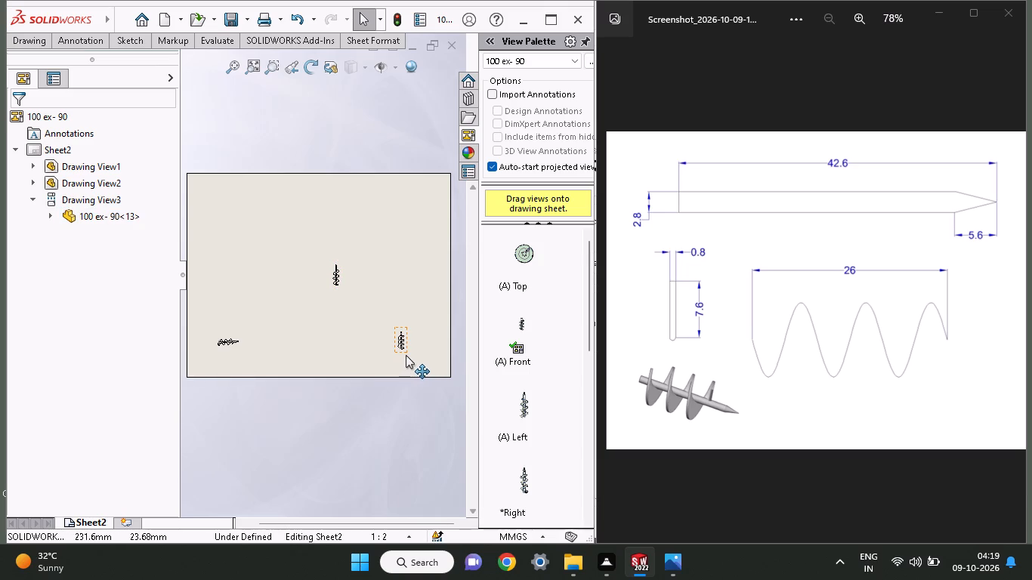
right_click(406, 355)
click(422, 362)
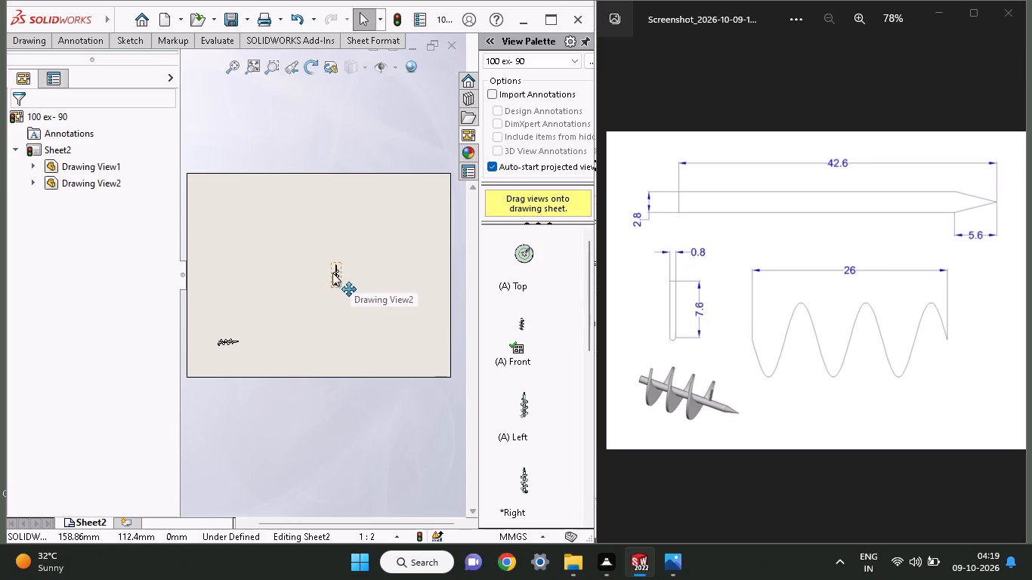
Dimension the shaft's overall length in the front view, from its flat end to the pointed tip, placing it left of the auger.
ctrl+scroll(324, 289, up, 4)
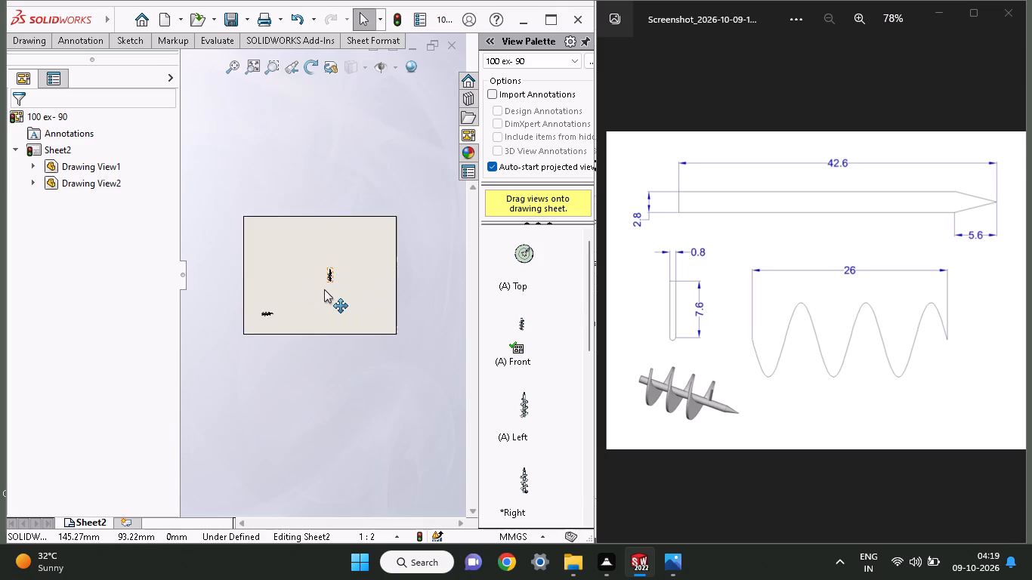
ctrl+scroll(324, 289, down, 10)
scroll(332, 269, left, 1)
scroll(332, 269, down, 3)
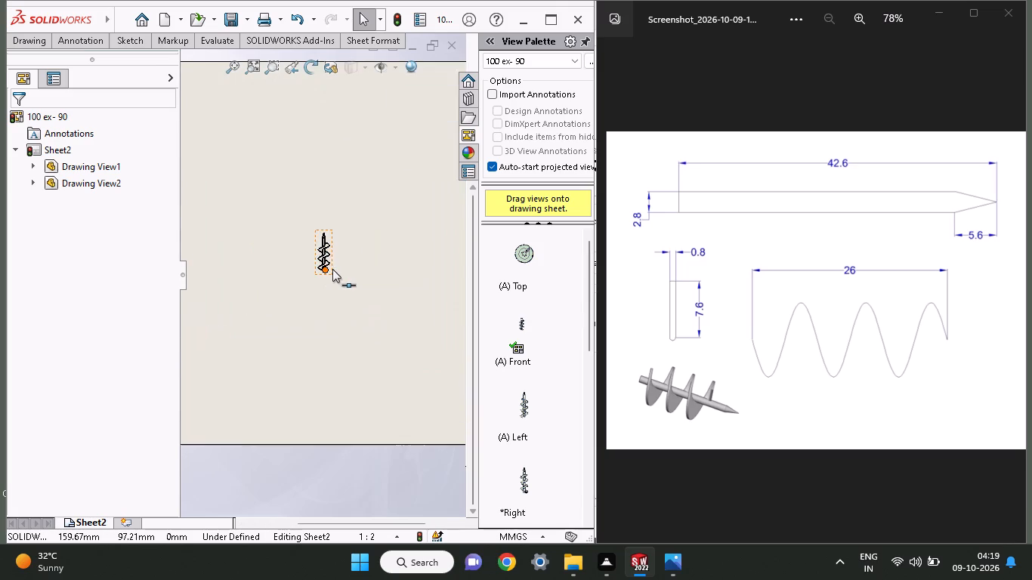
ctrl+scroll(332, 269, down, 14)
scroll(314, 261, up, 1)
scroll(314, 261, down, 1)
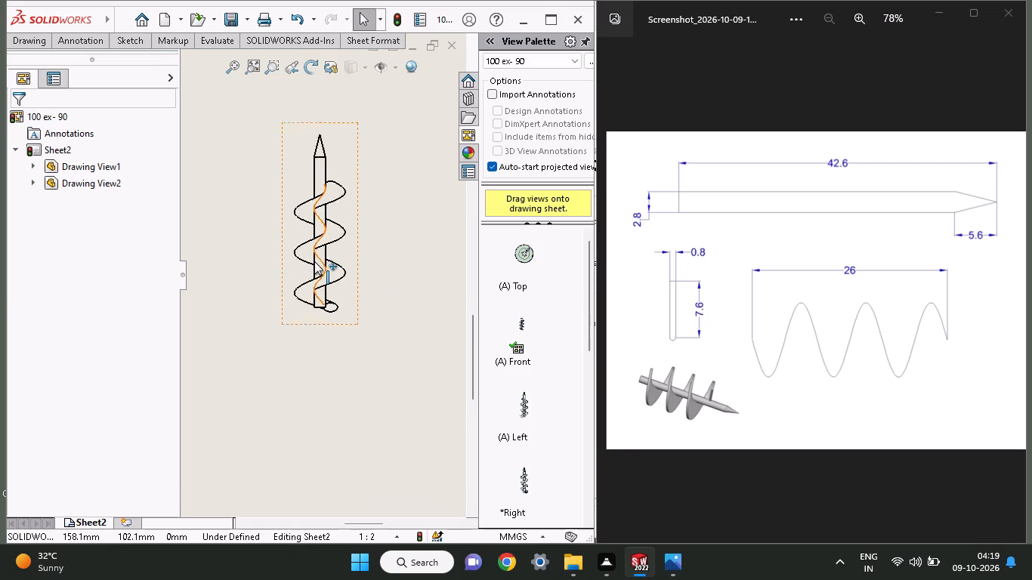
scroll(314, 261, down, 1)
ctrl+scroll(314, 261, down, 3)
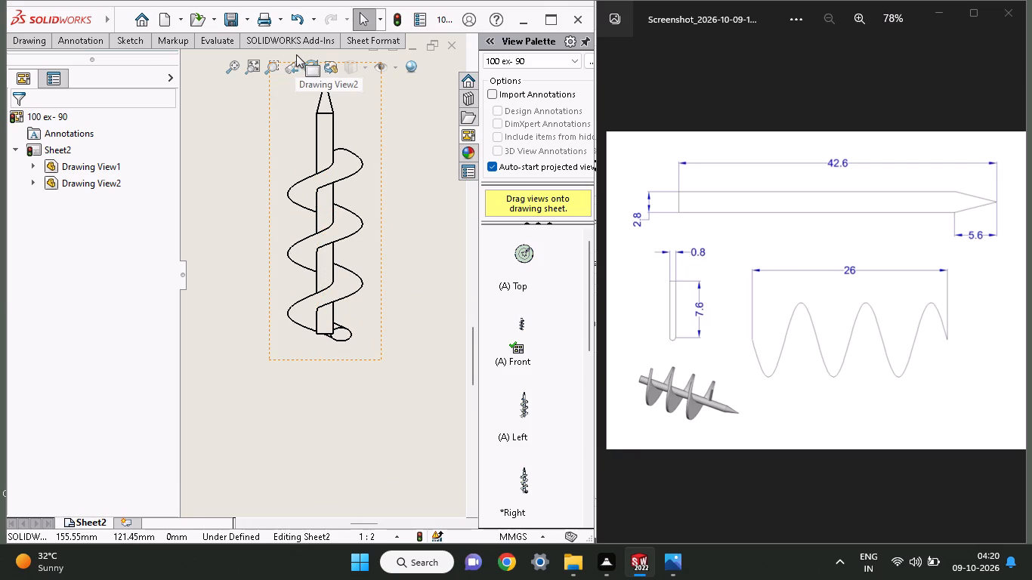
click(125, 44)
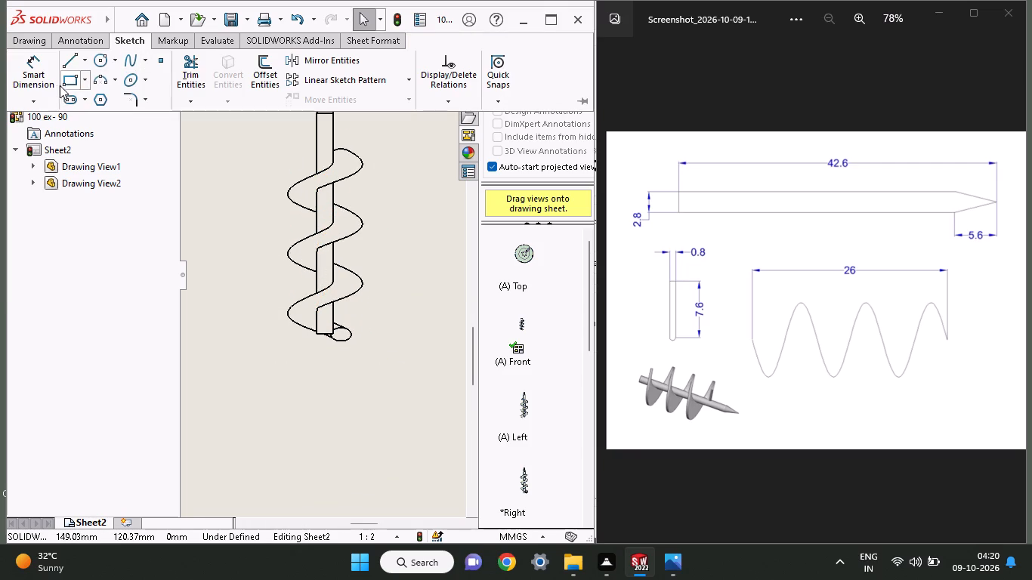
click(37, 94)
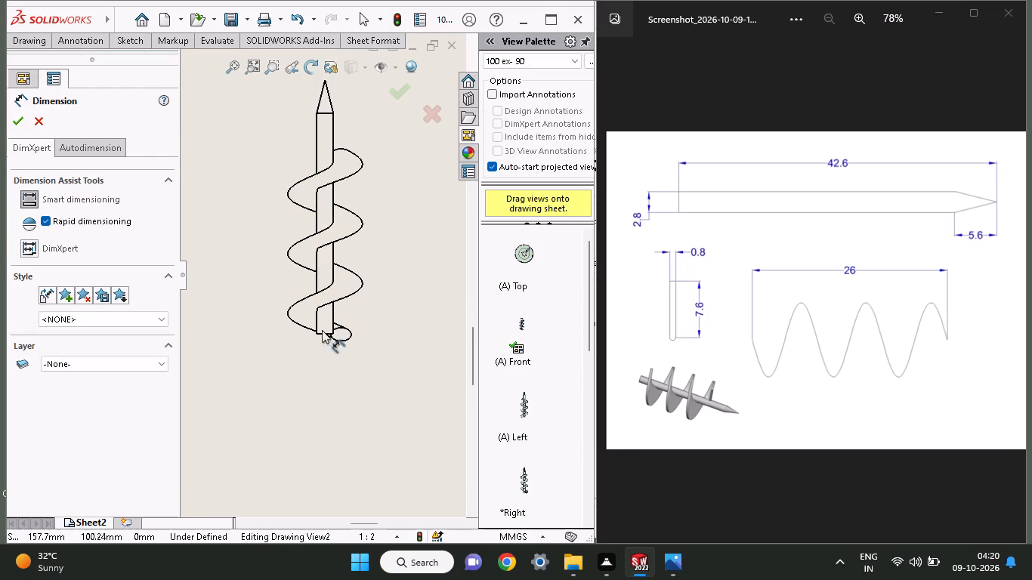
click(317, 333)
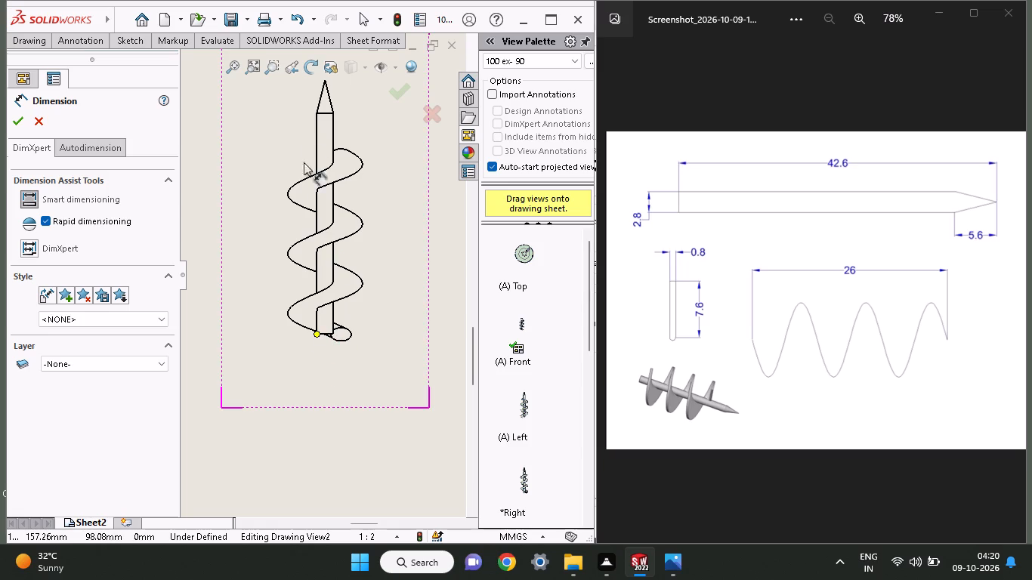
click(324, 80)
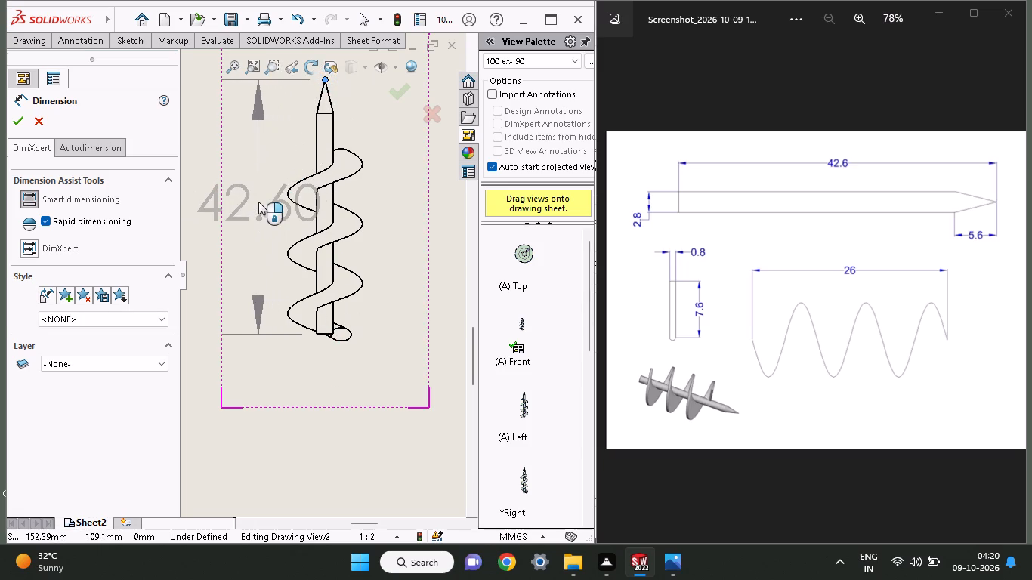
click(193, 220)
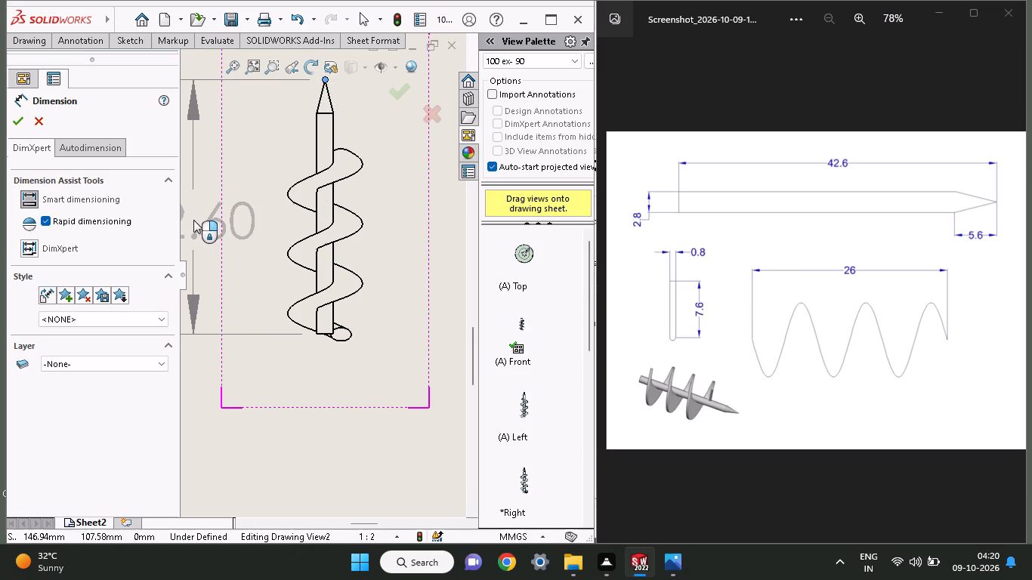
click(15, 124)
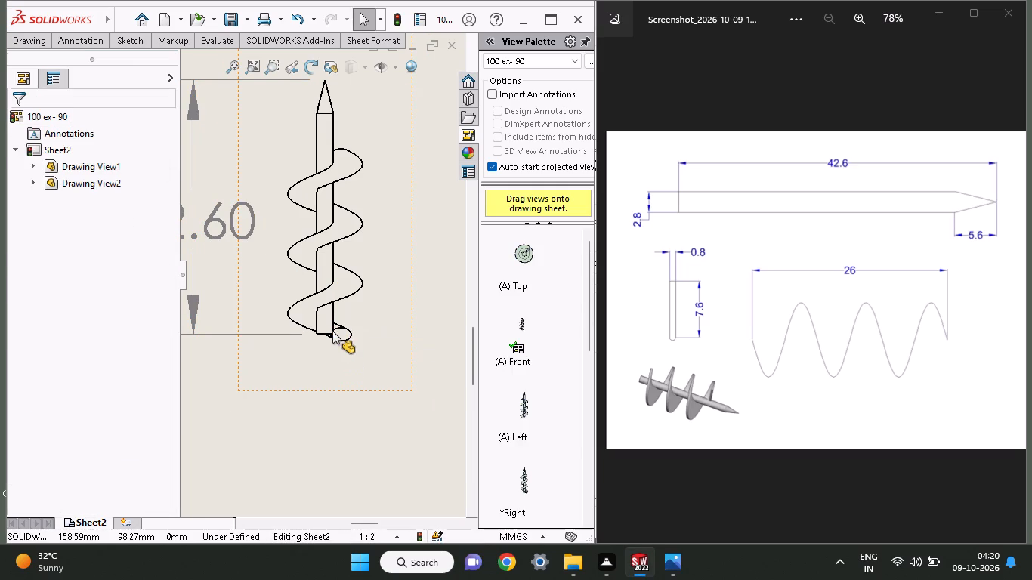
Dimension the shaft's diameter across its flat end in the front view, placing it below the auger.
click(118, 43)
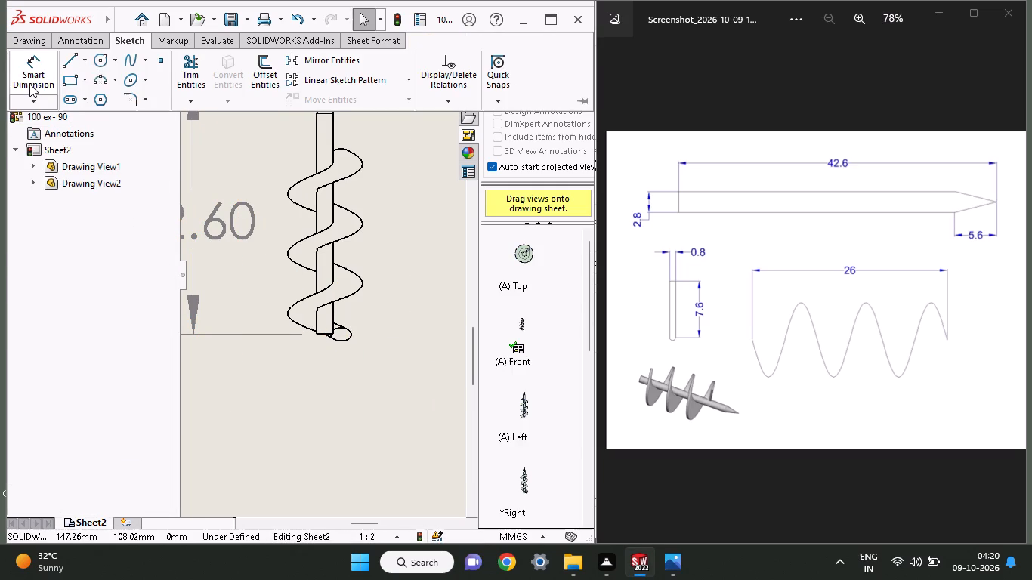
click(29, 82)
click(335, 332)
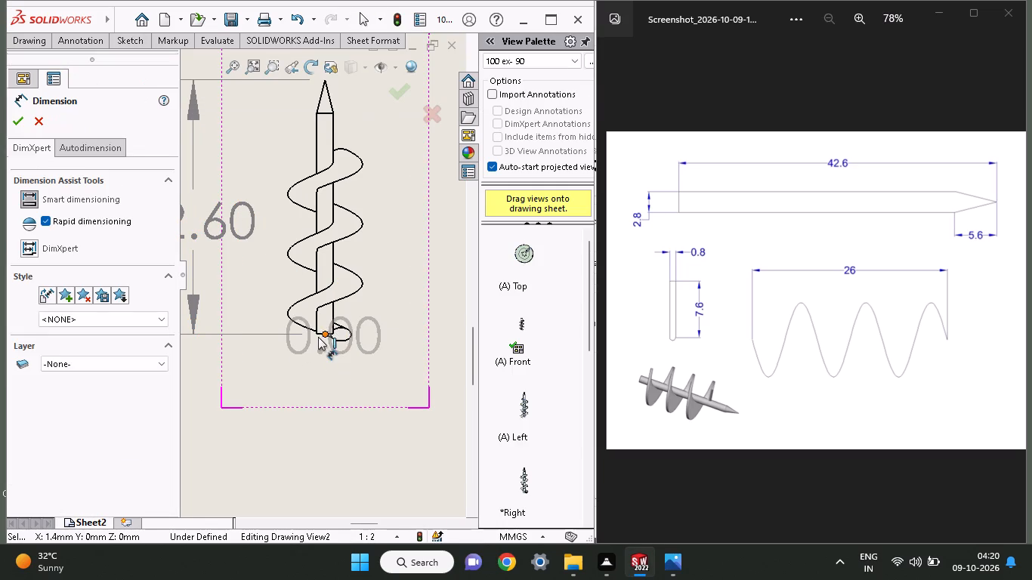
click(316, 334)
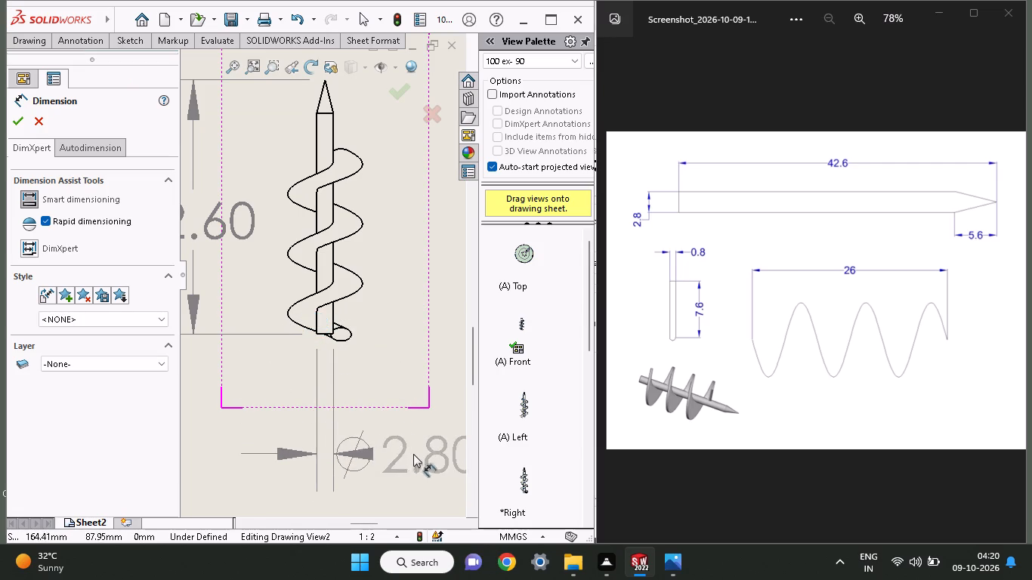
click(450, 464)
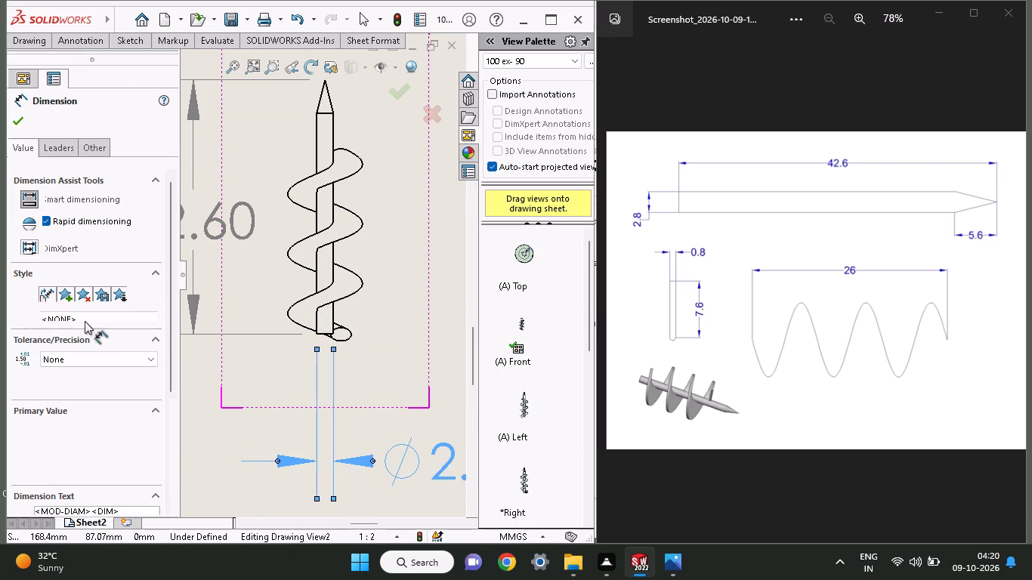
click(16, 126)
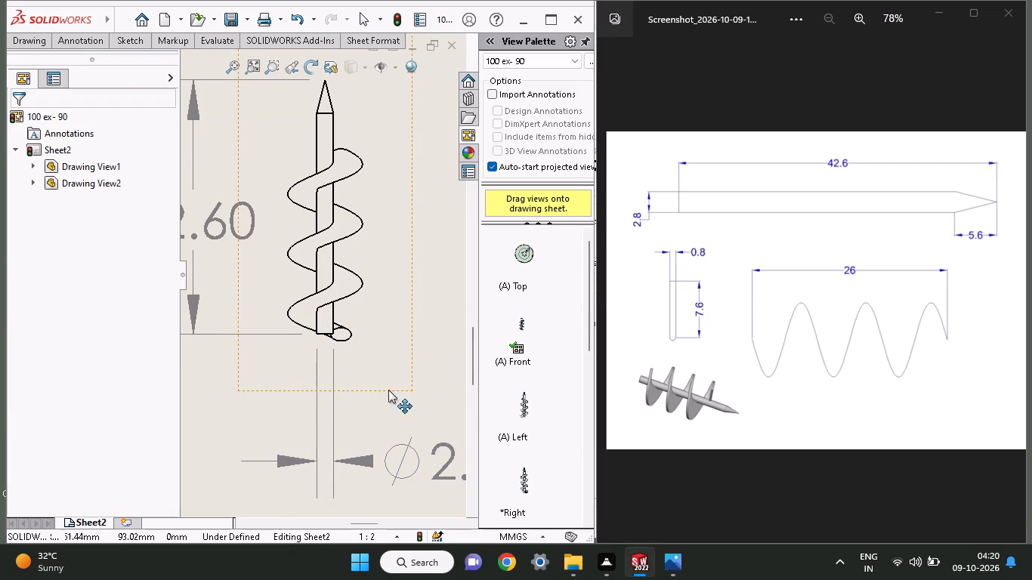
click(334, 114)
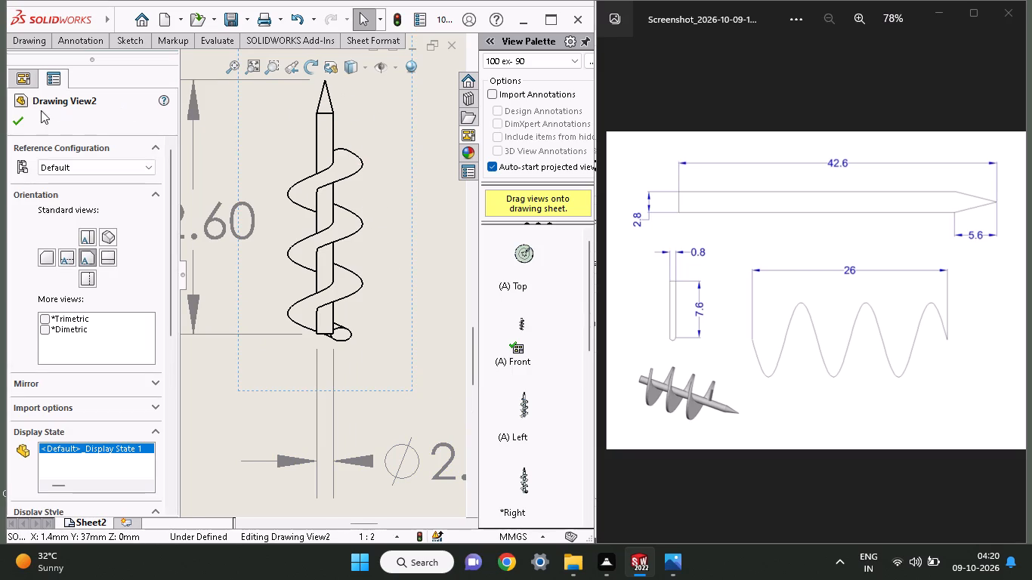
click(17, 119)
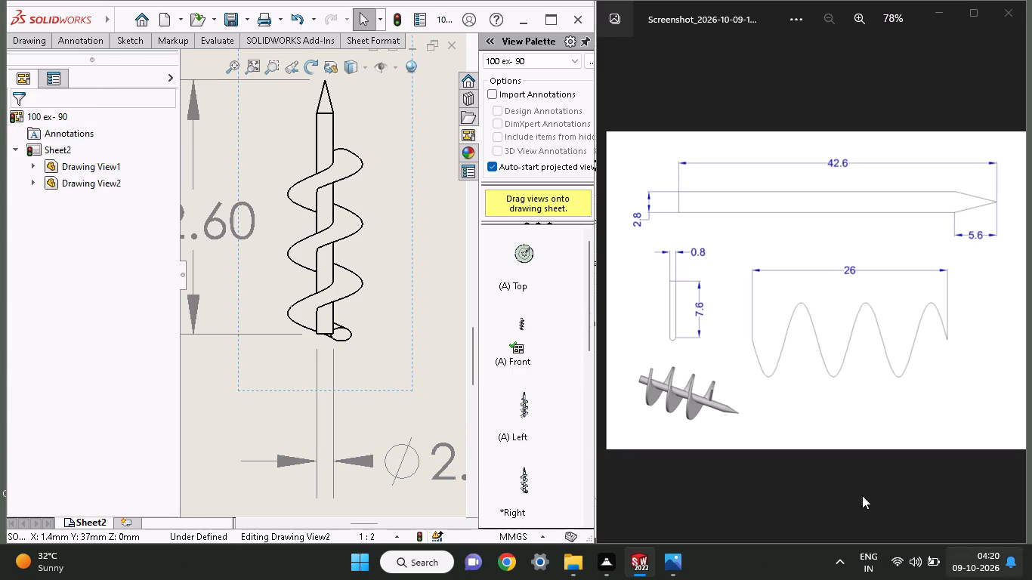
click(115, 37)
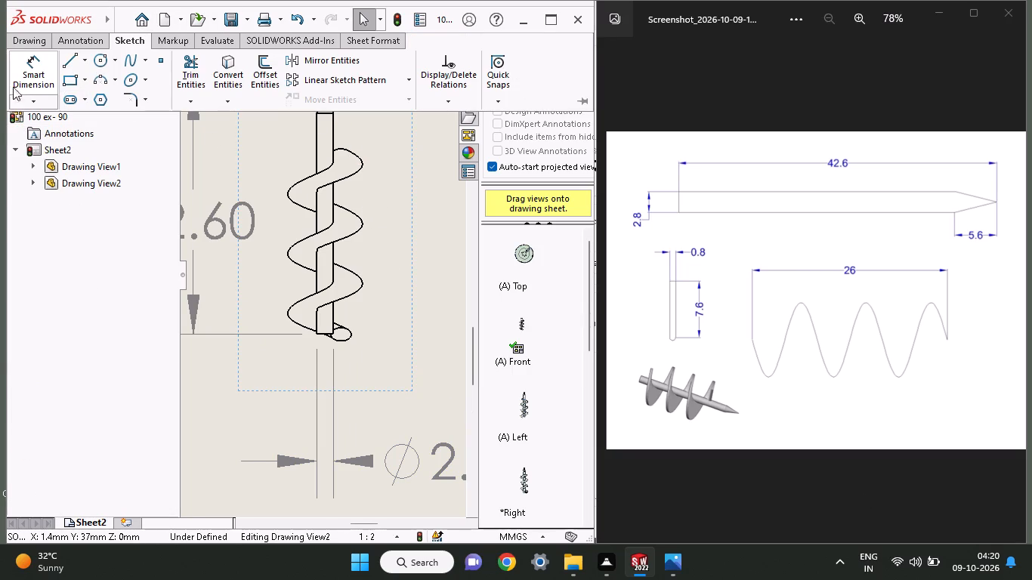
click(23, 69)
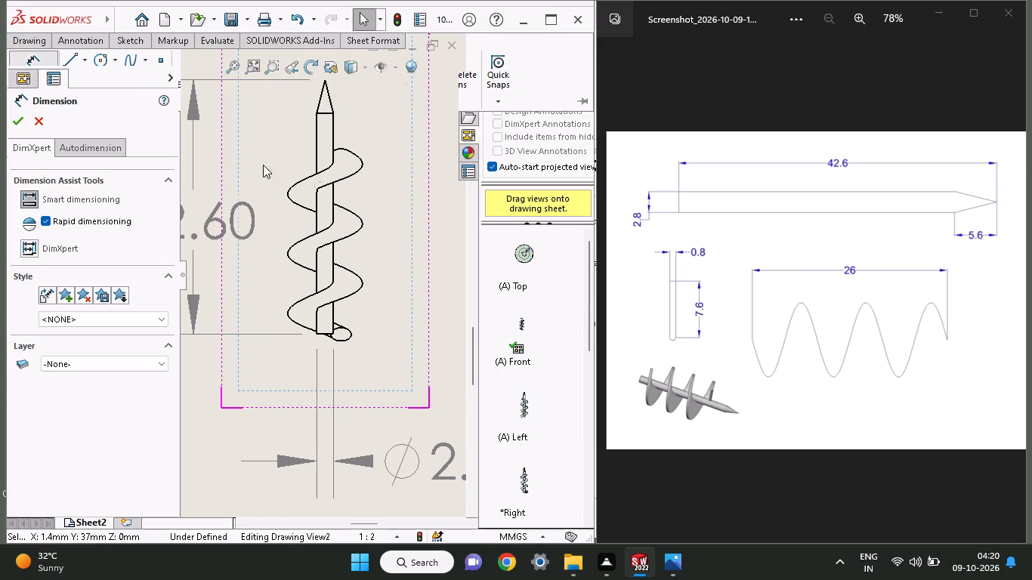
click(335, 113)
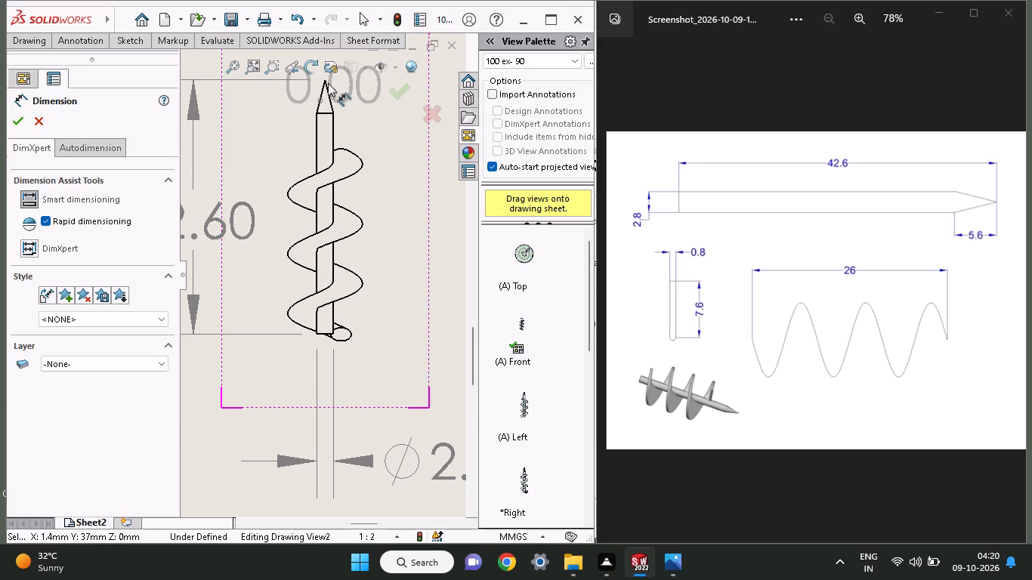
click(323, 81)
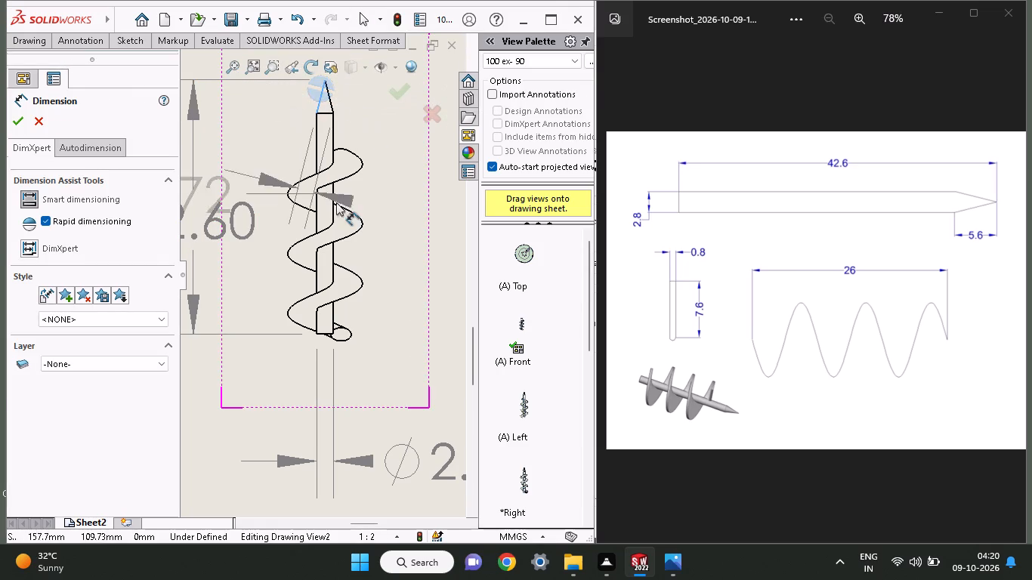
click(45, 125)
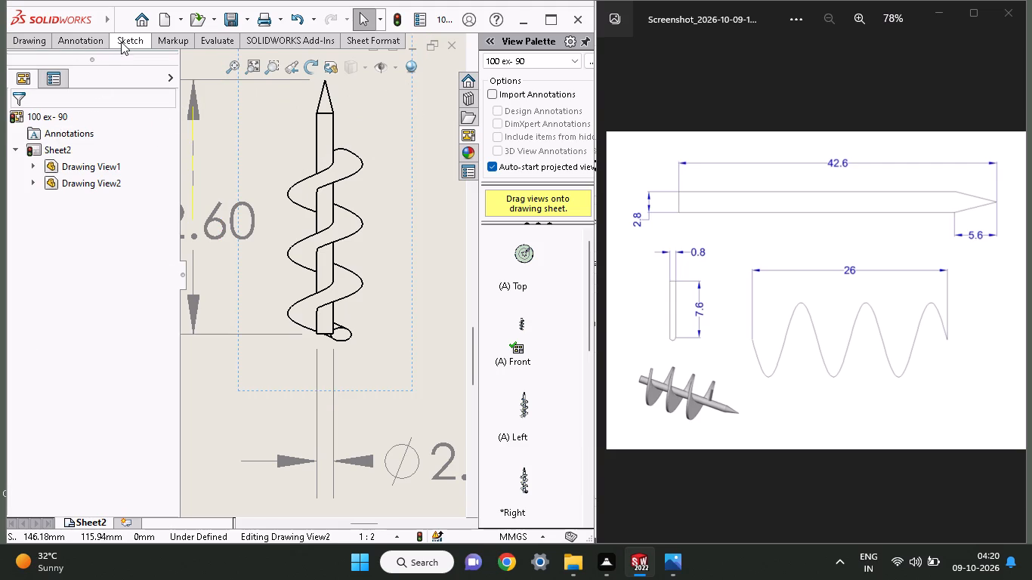
Dimension the conical point in the front view from its tip to the corner at the cone's base, aligned with the slanted edge, right of the auger.
click(121, 42)
click(42, 66)
scroll(328, 138, down, 1)
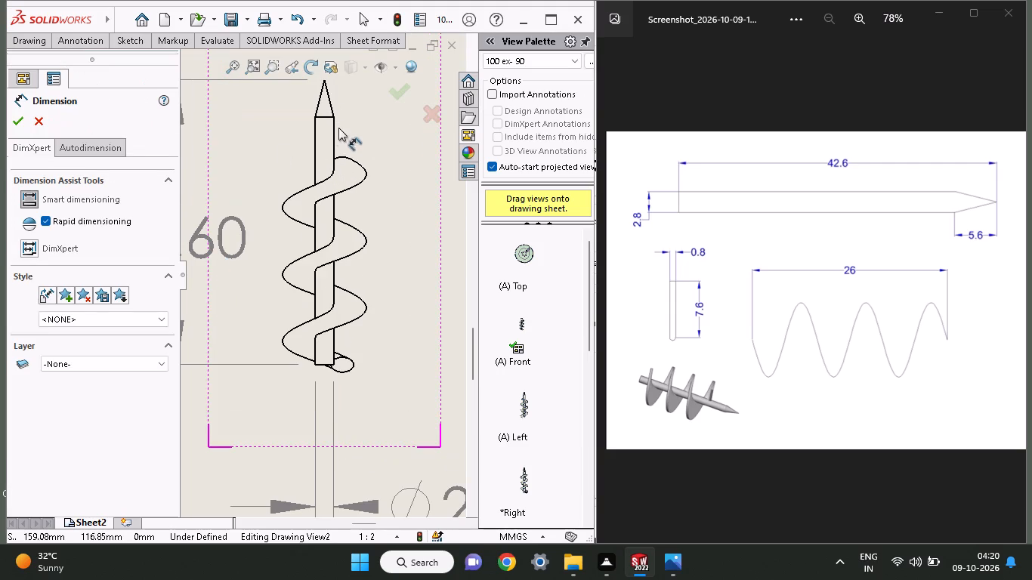
scroll(338, 134, up, 1)
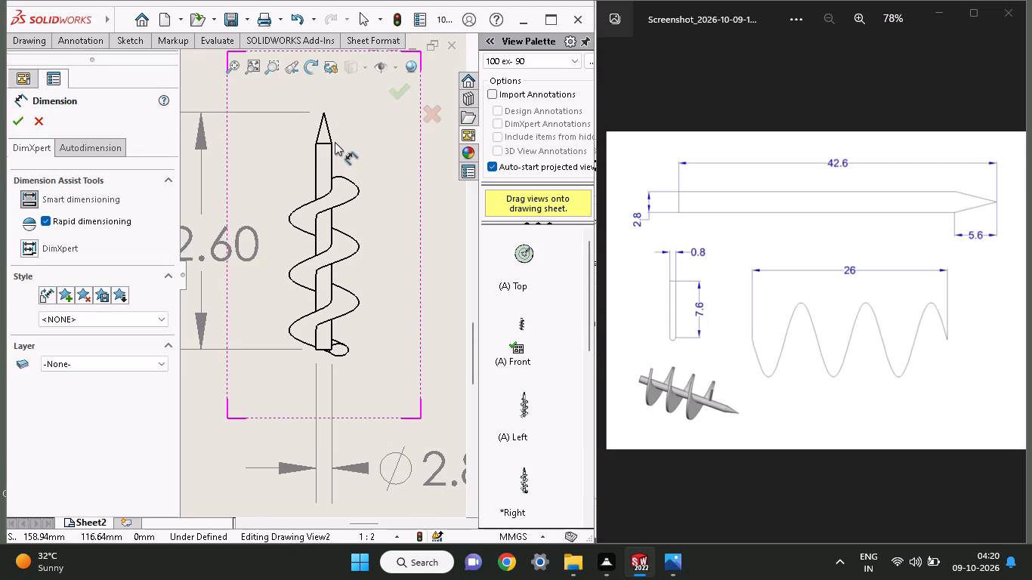
click(331, 142)
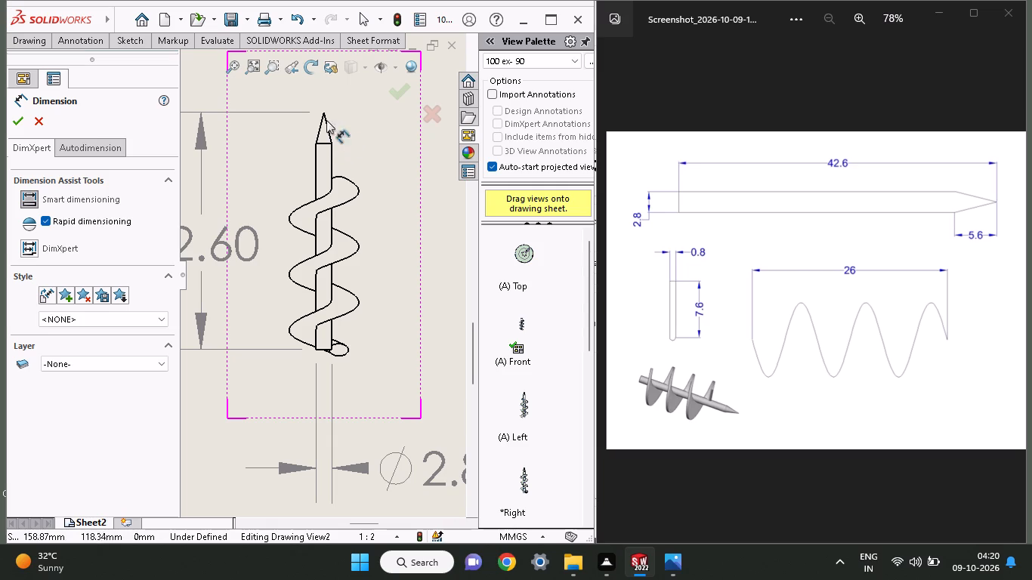
click(325, 112)
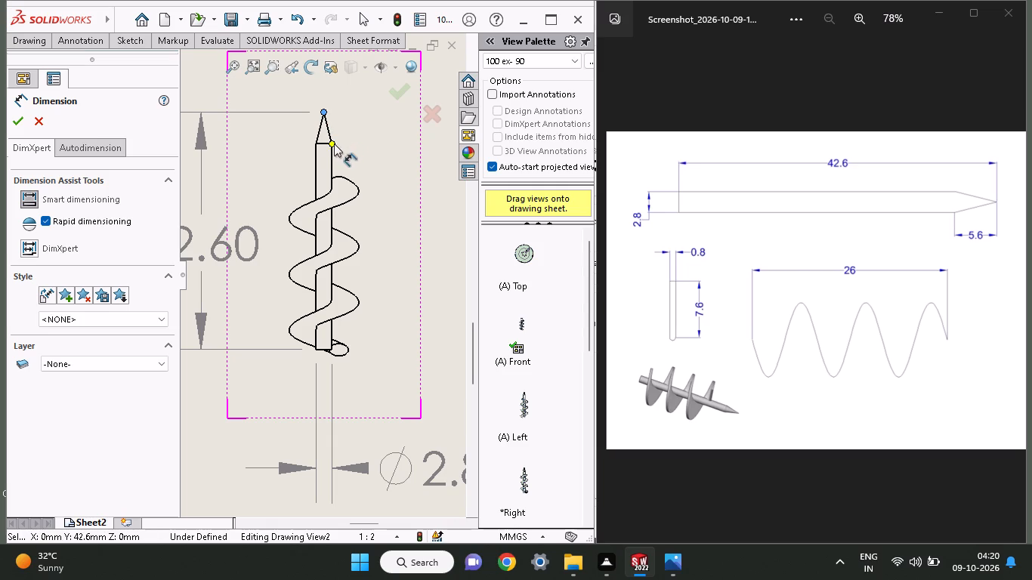
click(334, 143)
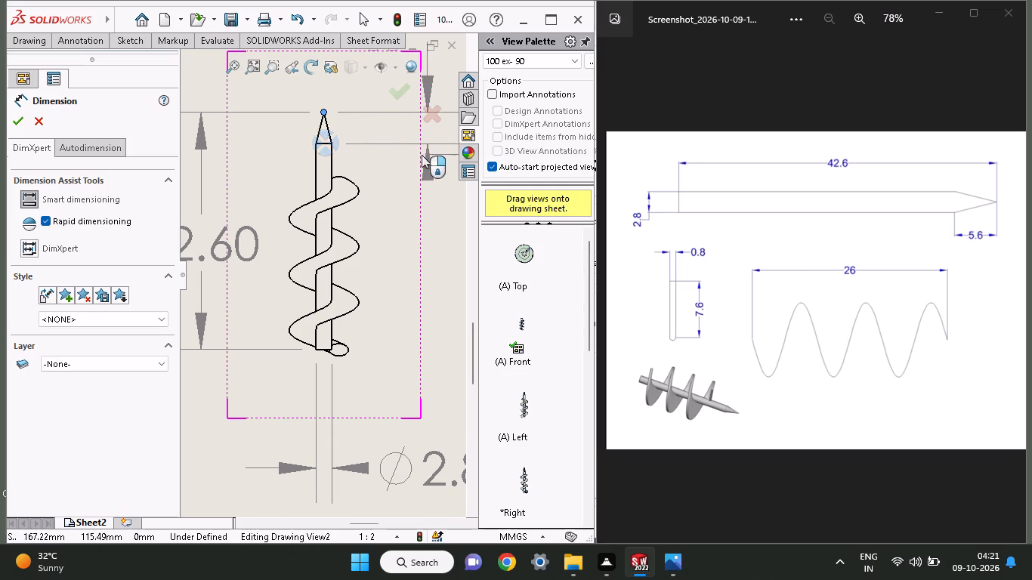
click(406, 152)
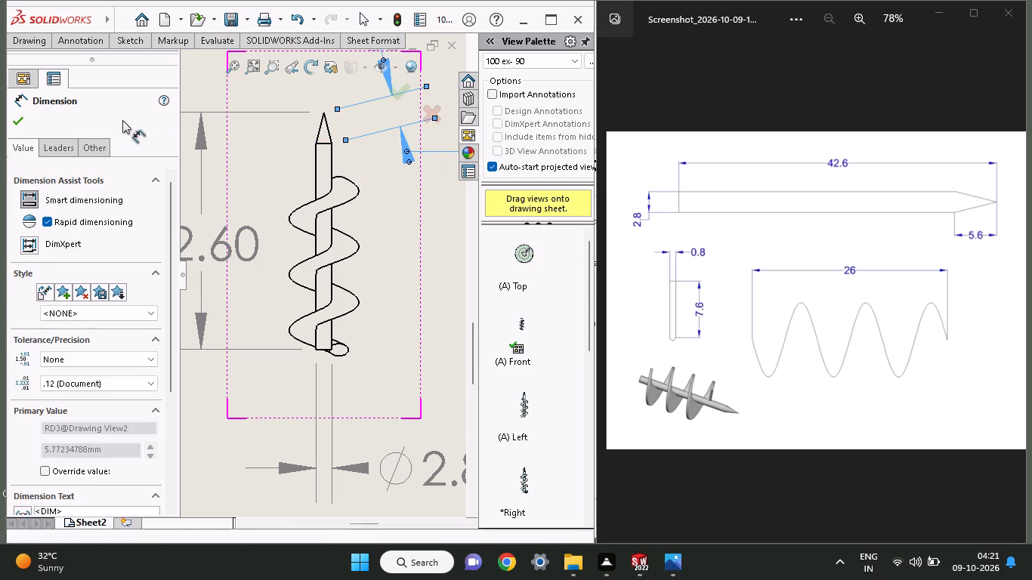
click(14, 119)
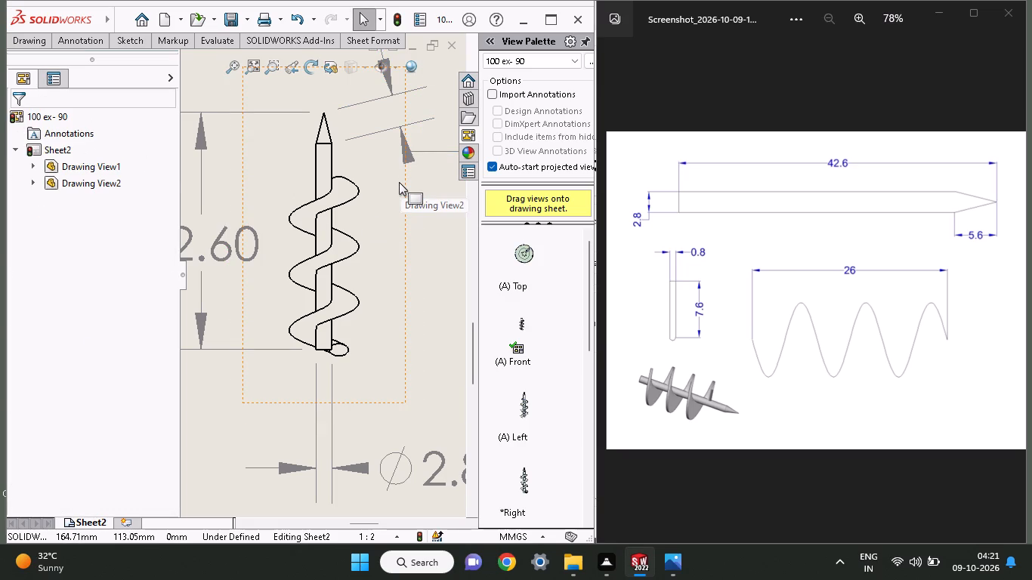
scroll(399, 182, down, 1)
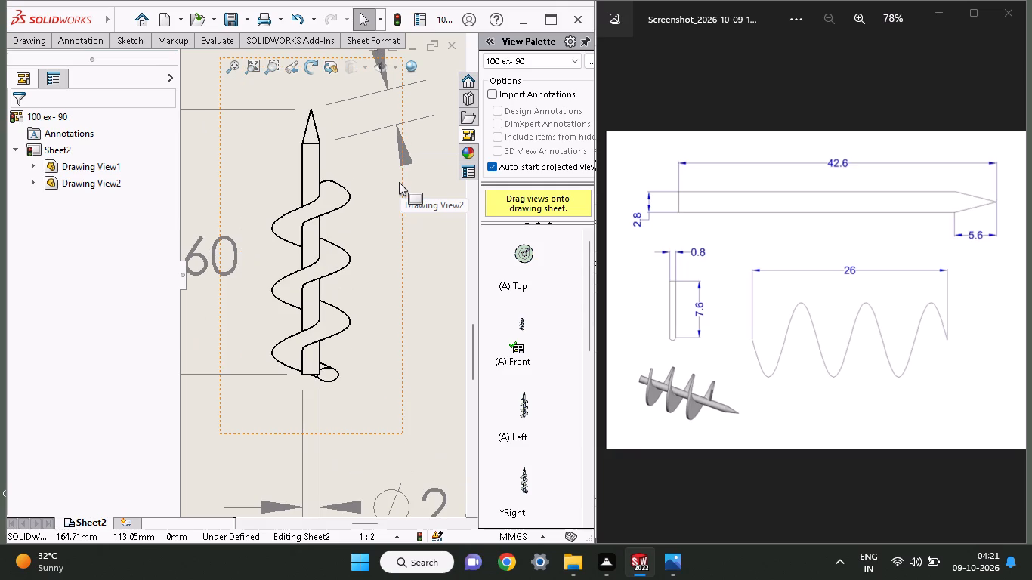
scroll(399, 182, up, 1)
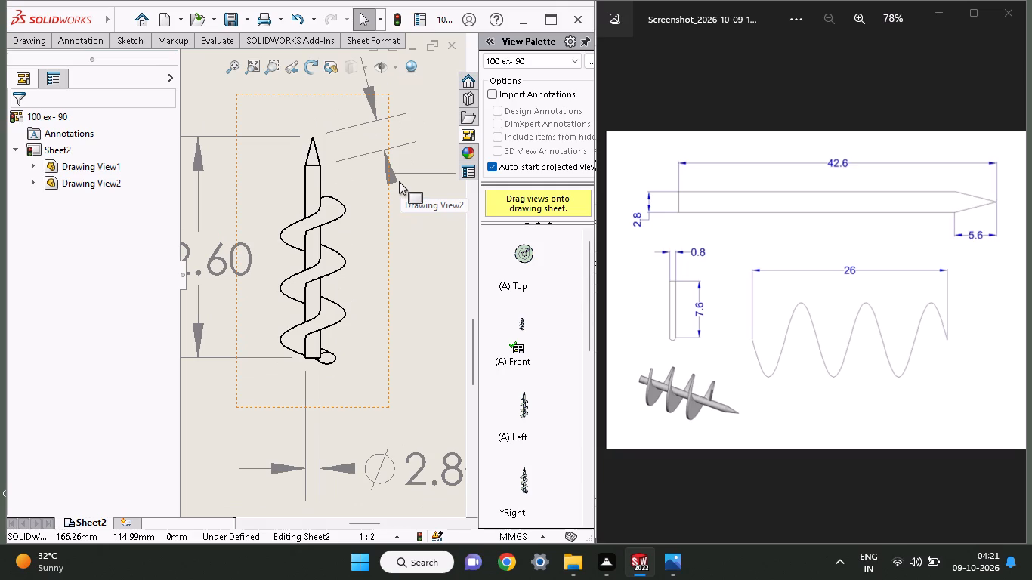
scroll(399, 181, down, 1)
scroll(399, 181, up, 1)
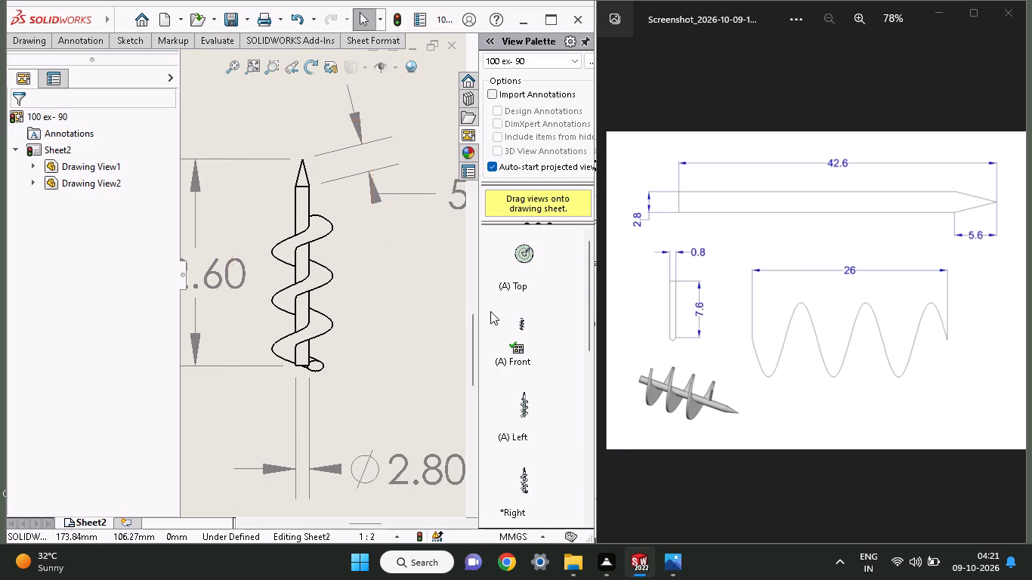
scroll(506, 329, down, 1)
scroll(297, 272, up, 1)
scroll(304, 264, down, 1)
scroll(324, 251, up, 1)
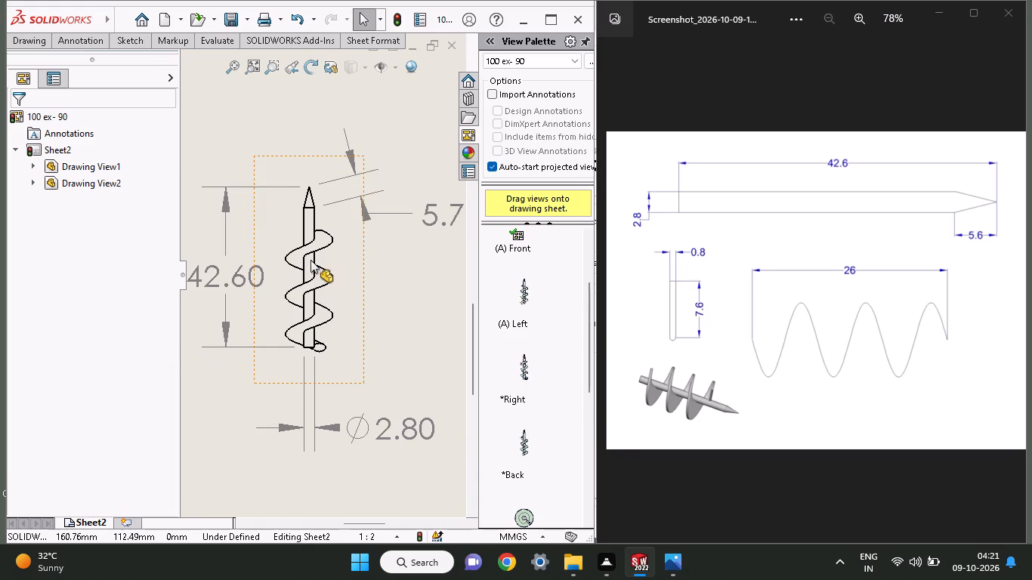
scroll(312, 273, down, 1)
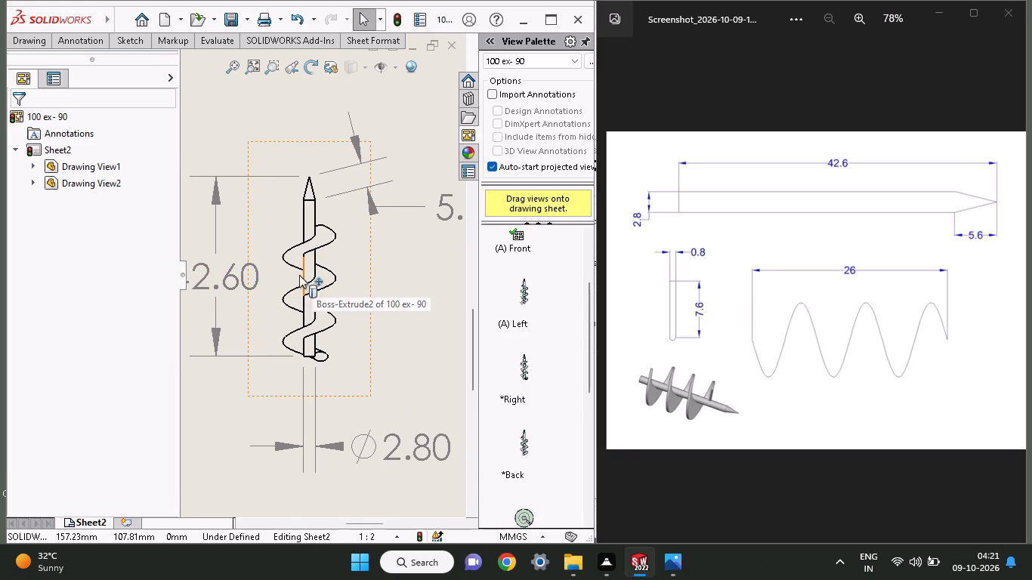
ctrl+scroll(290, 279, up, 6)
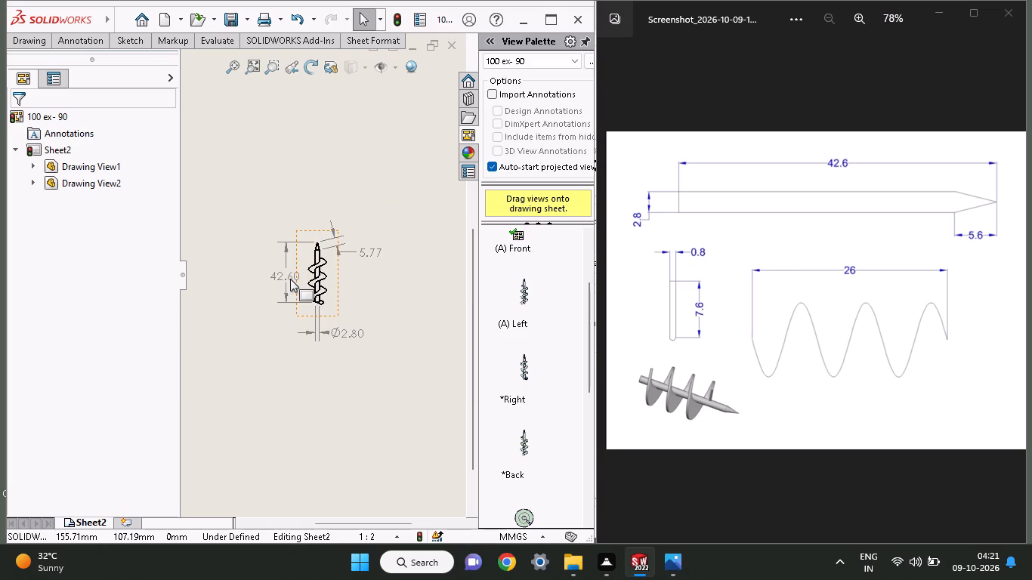
Sketch a tall, narrow corner rectangle about 8 by 54 mm in the blank area right of the front view.
ctrl+scroll(290, 279, up, 3)
ctrl+scroll(423, 267, down, 7)
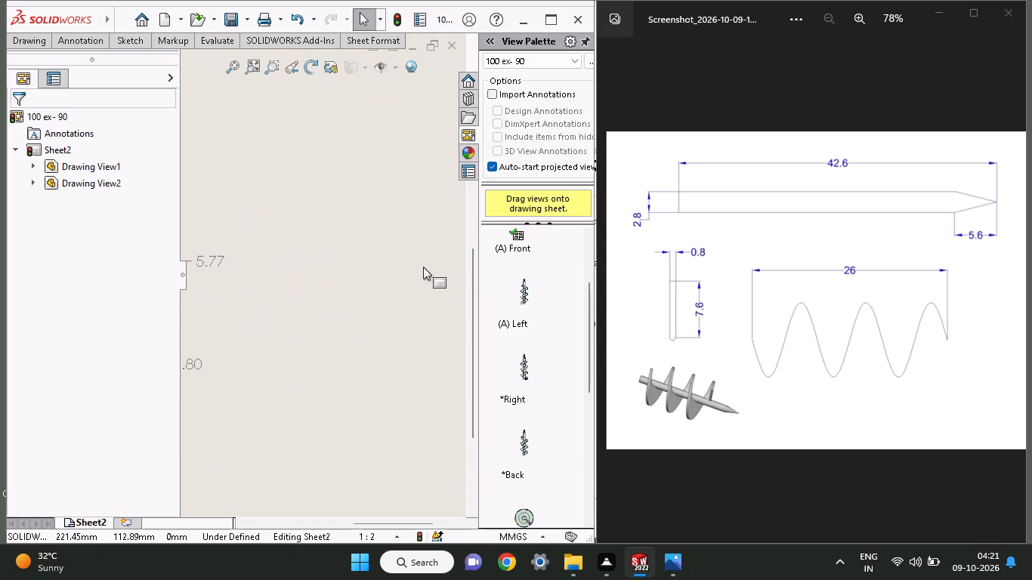
ctrl+scroll(423, 267, down, 1)
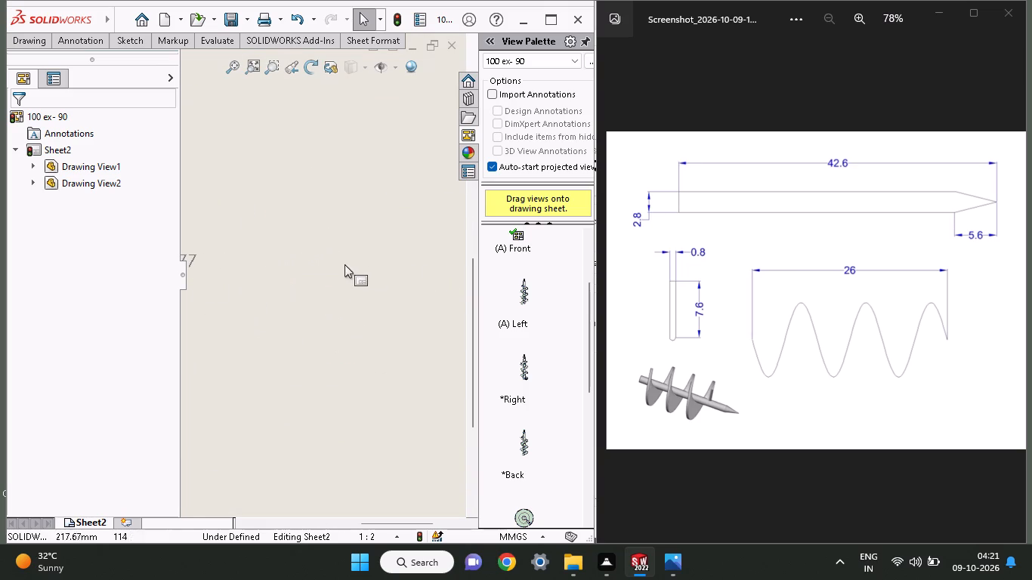
ctrl+scroll(297, 284, down, 5)
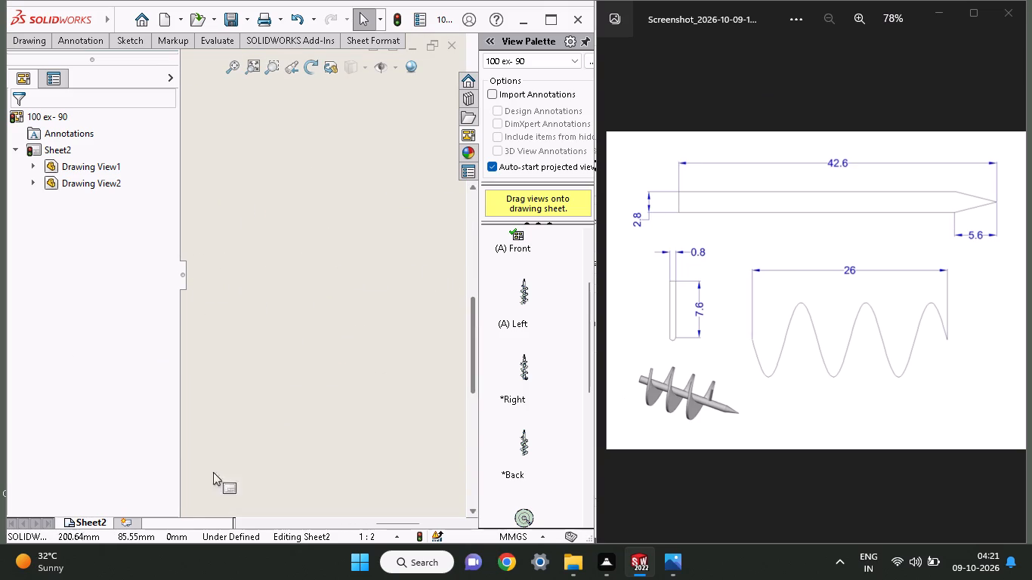
click(117, 45)
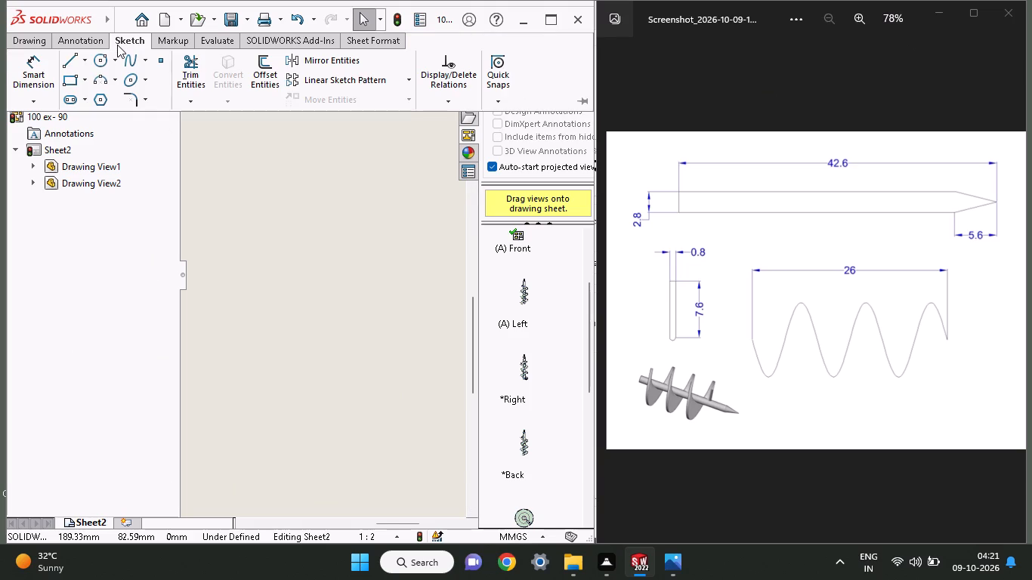
click(70, 86)
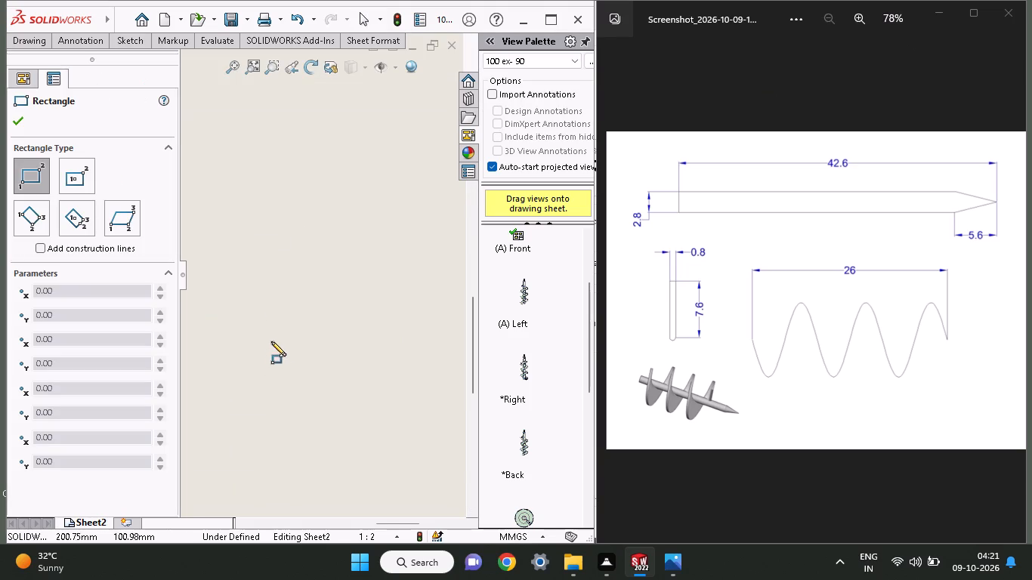
scroll(289, 335, up, 1)
scroll(293, 333, down, 1)
ctrl+scroll(290, 310, up, 5)
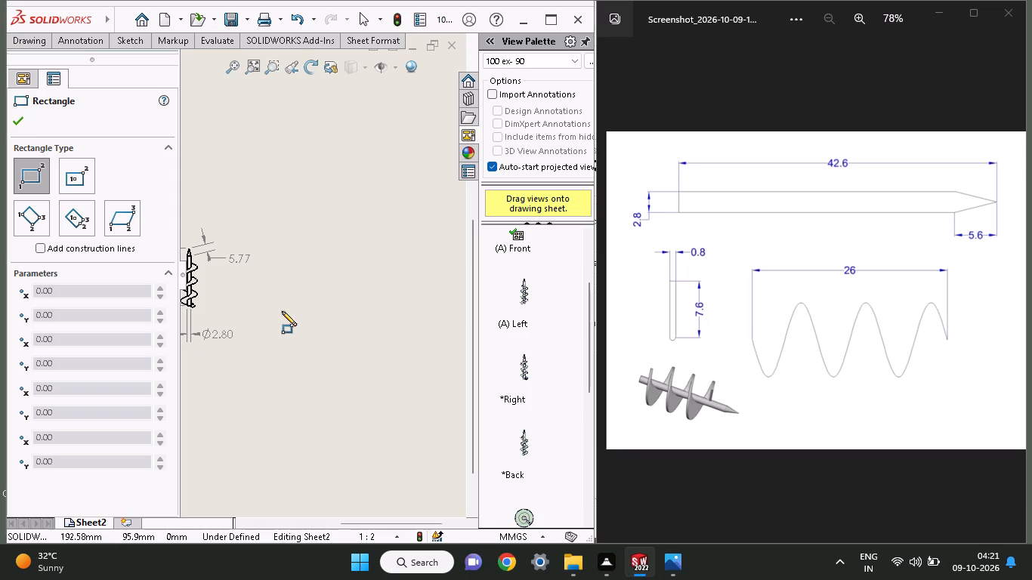
ctrl+scroll(282, 311, down, 2)
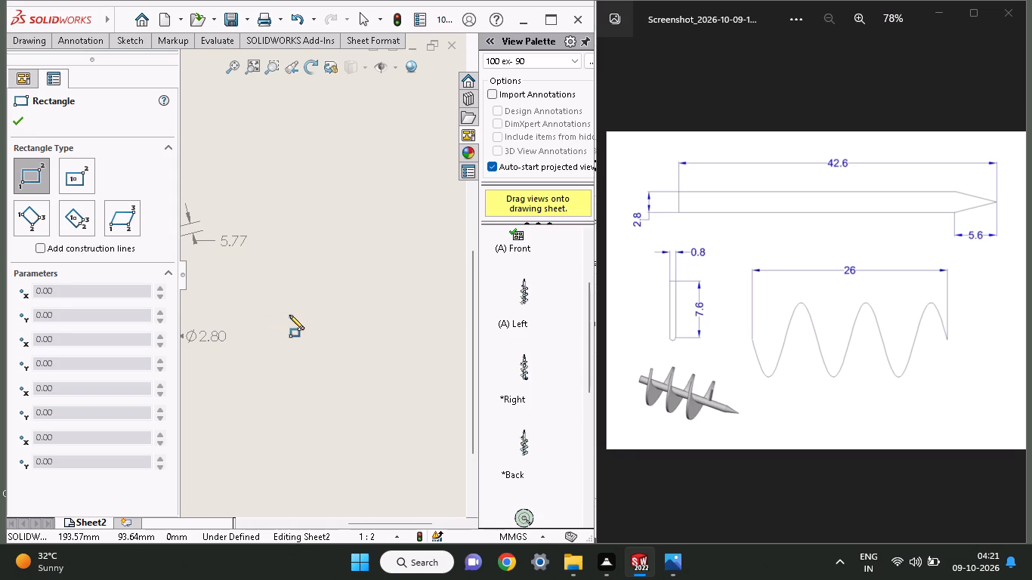
click(289, 315)
click(303, 224)
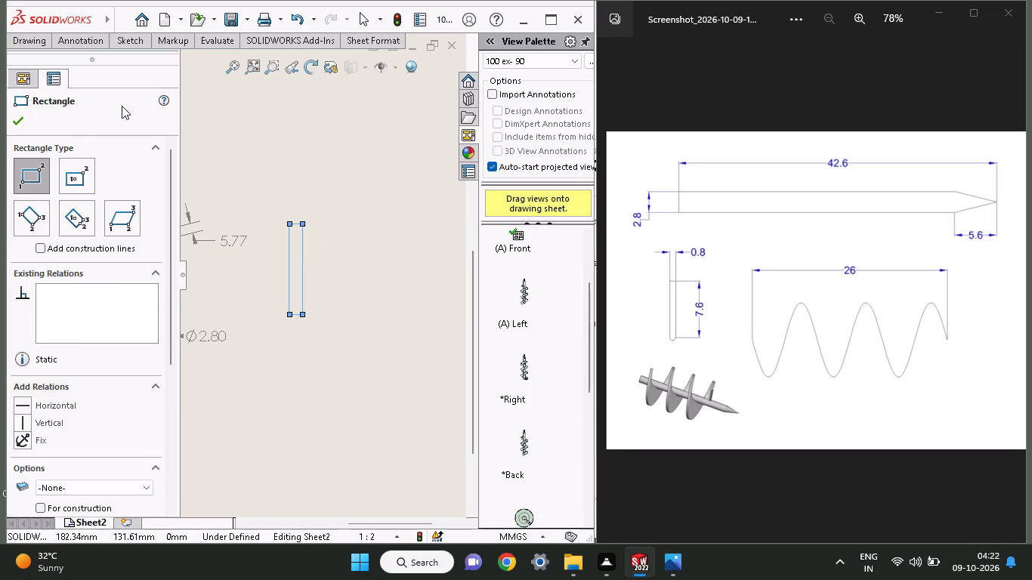
Dimension the rectangle's height at 7.6 mm, placing the dimension to its right.
click(123, 39)
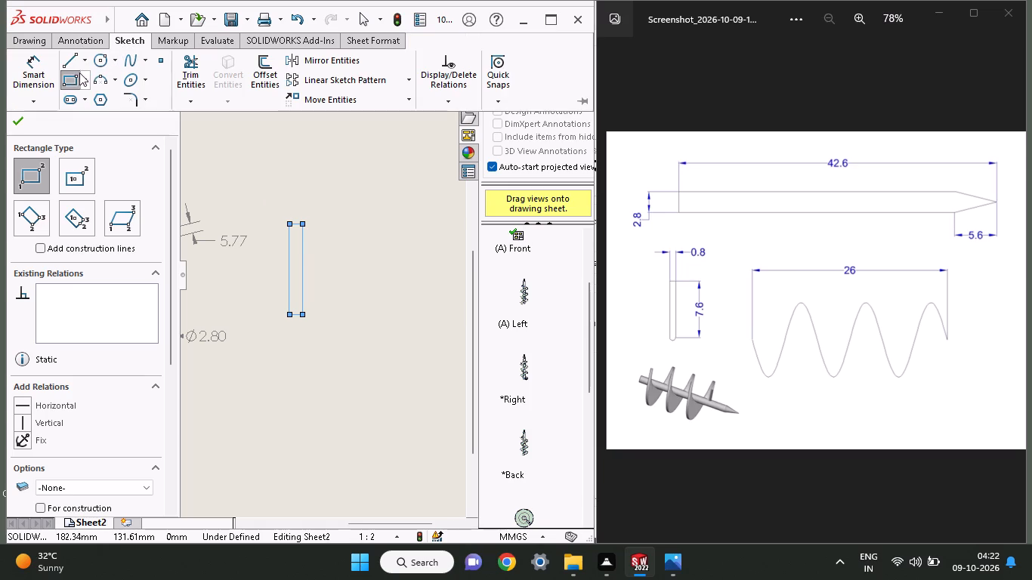
click(23, 79)
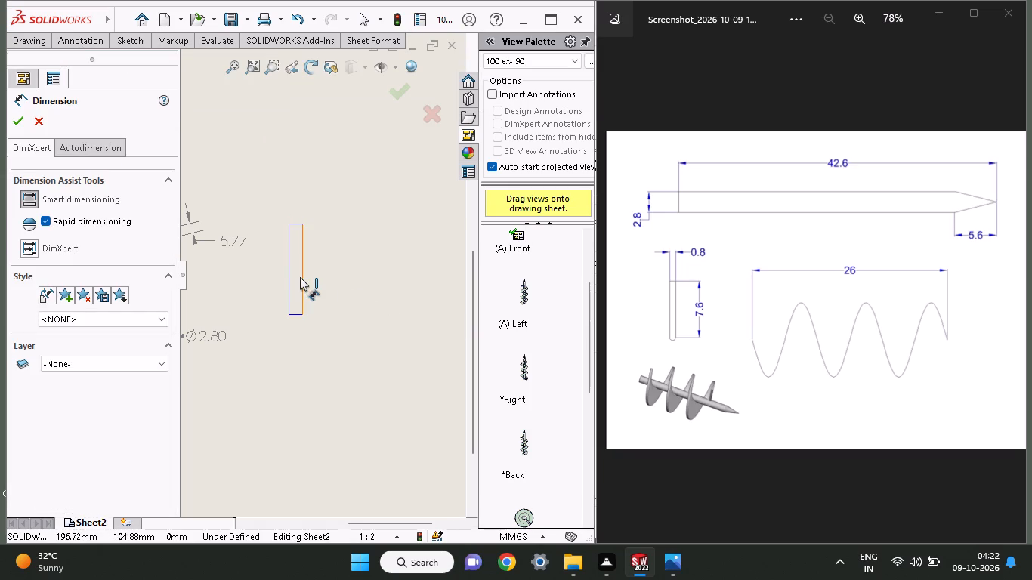
click(300, 277)
click(363, 279)
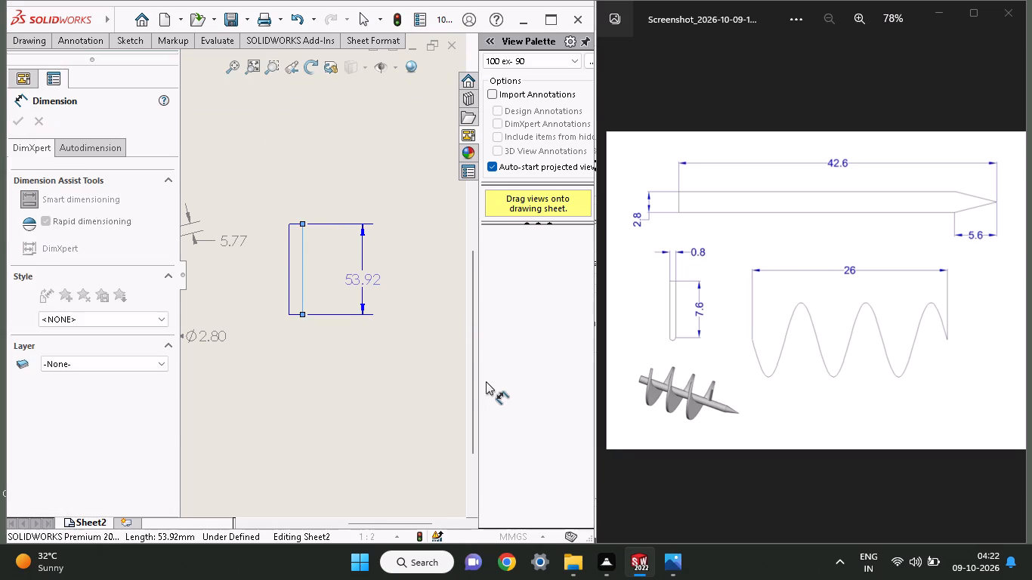
text(7.6)
key(Return)
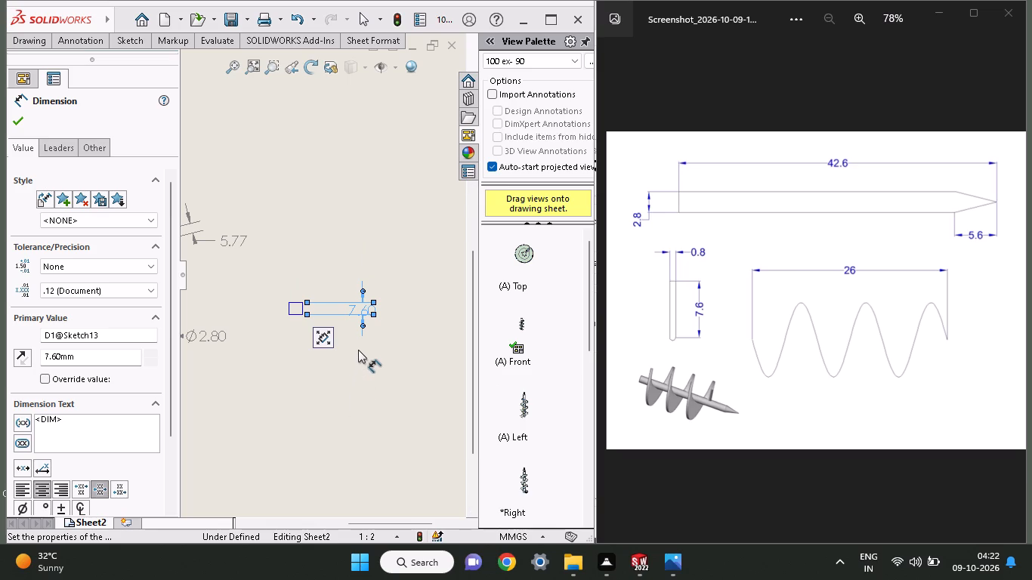
Dimension the rectangle's width between its two bottom corners at 0.8 mm, placing the dimension below it.
click(303, 316)
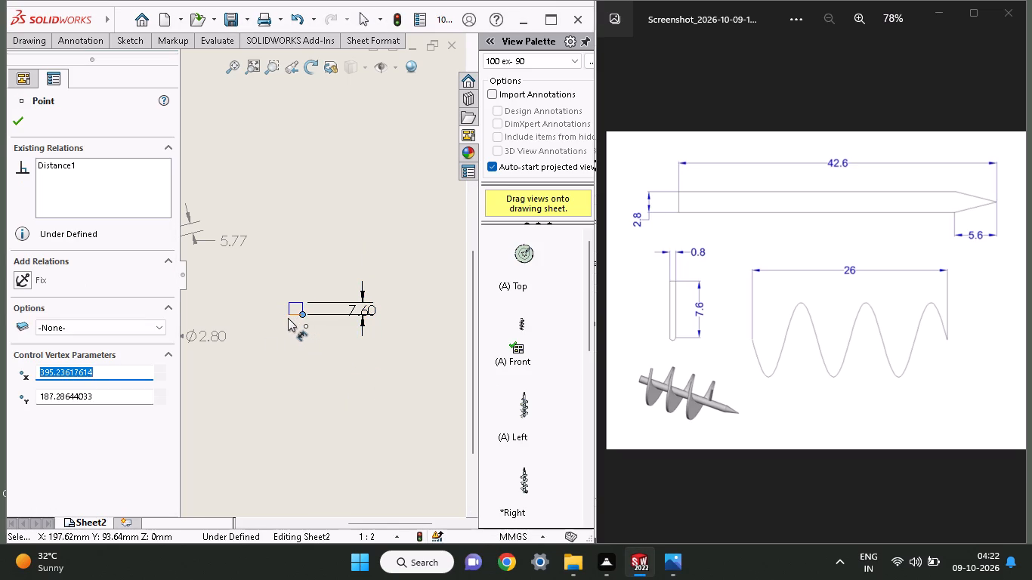
click(288, 318)
click(290, 353)
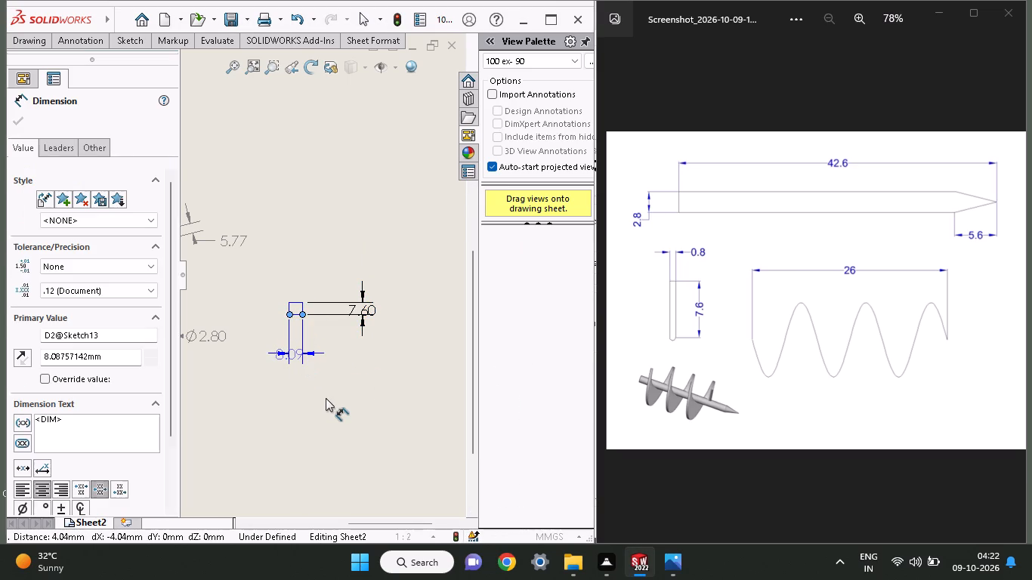
text(0.)
key(8)
key(Return)
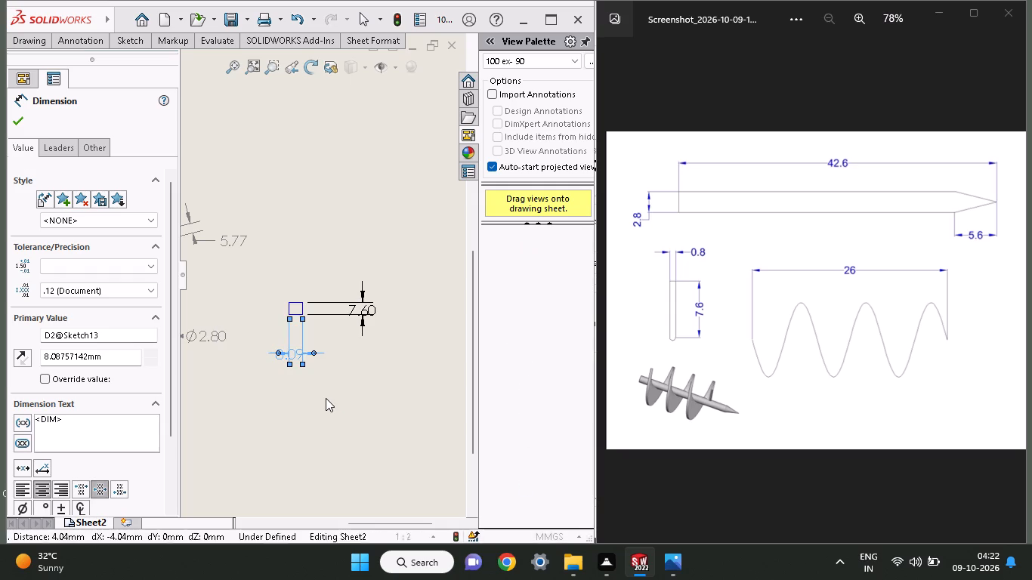
Sketch a single horizontal line in the blank sheet area above the lengthwise auger view.
scroll(335, 334, up, 1)
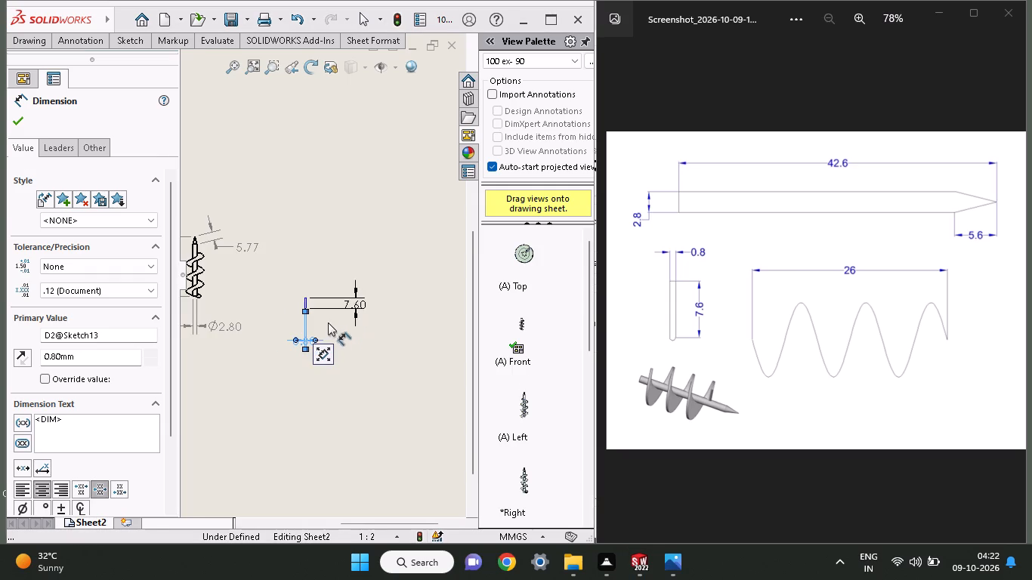
click(9, 114)
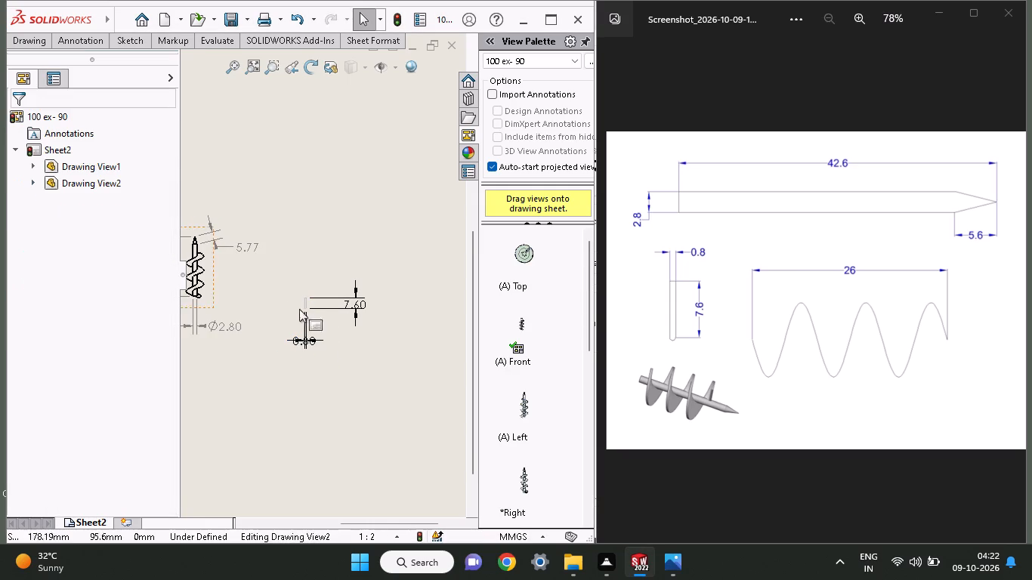
middle_drag(403, 292, 401, 294)
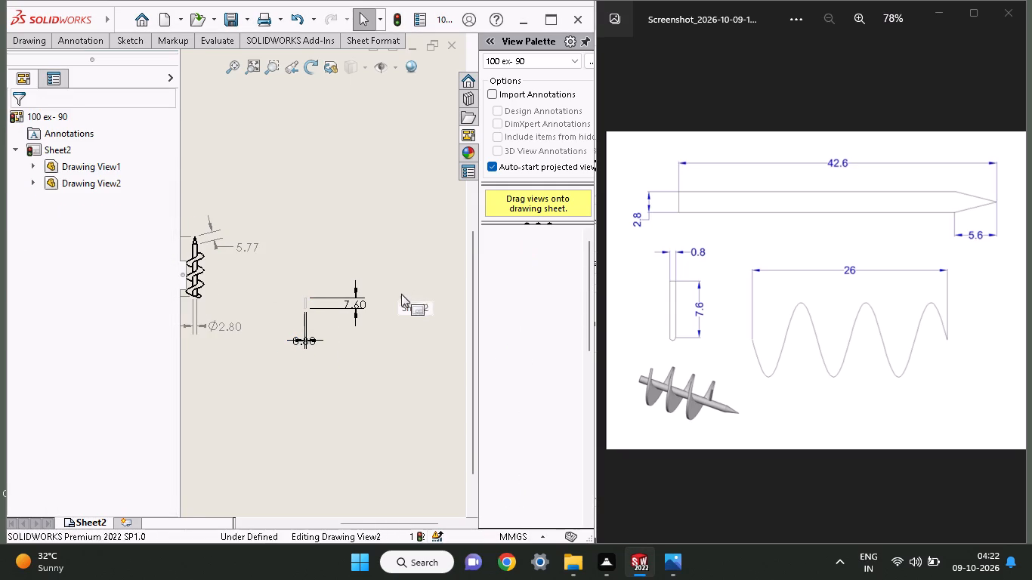
middle_drag(401, 294, 523, 313)
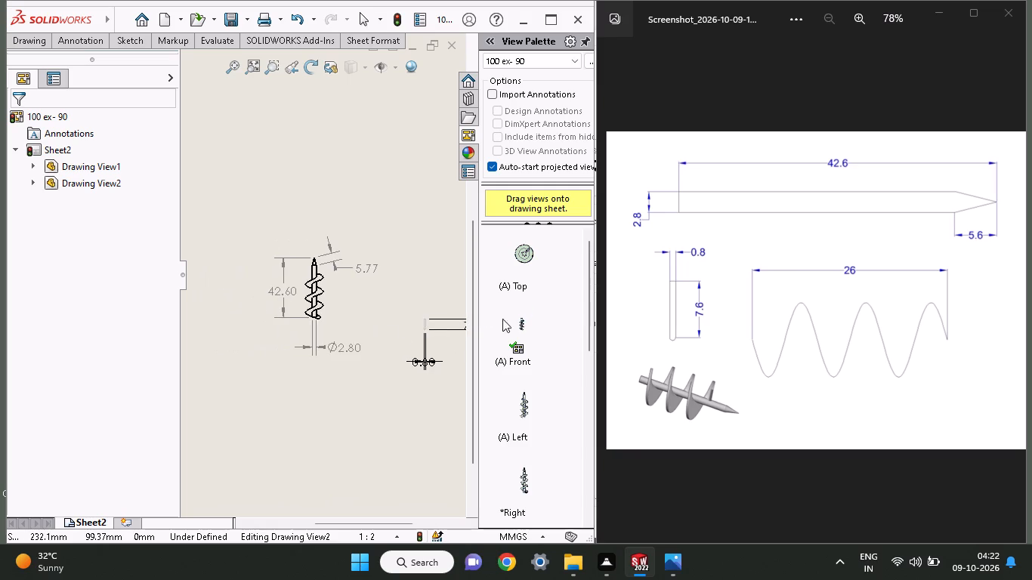
middle_drag(248, 345, 533, 344)
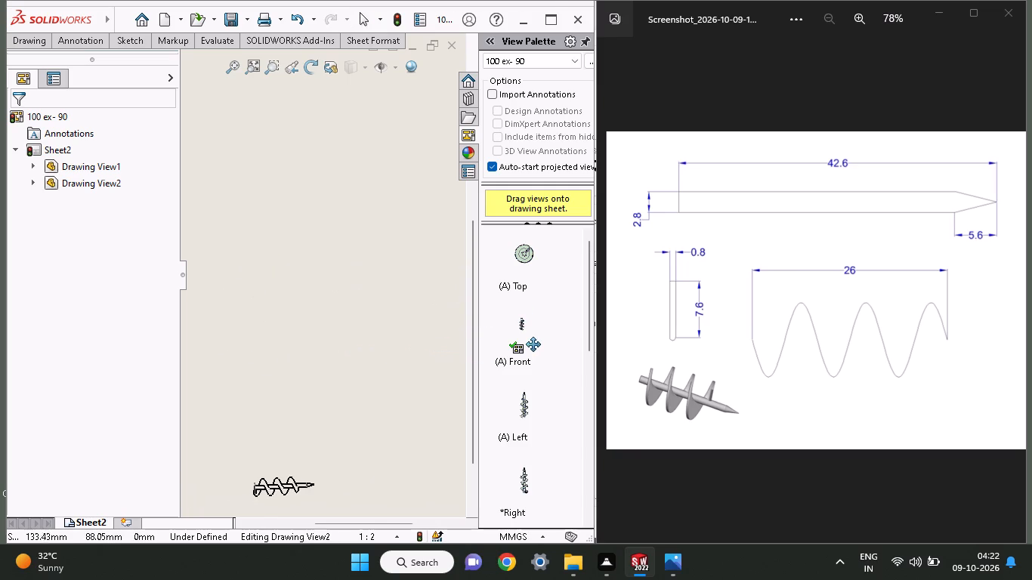
middle_drag(533, 344, 530, 345)
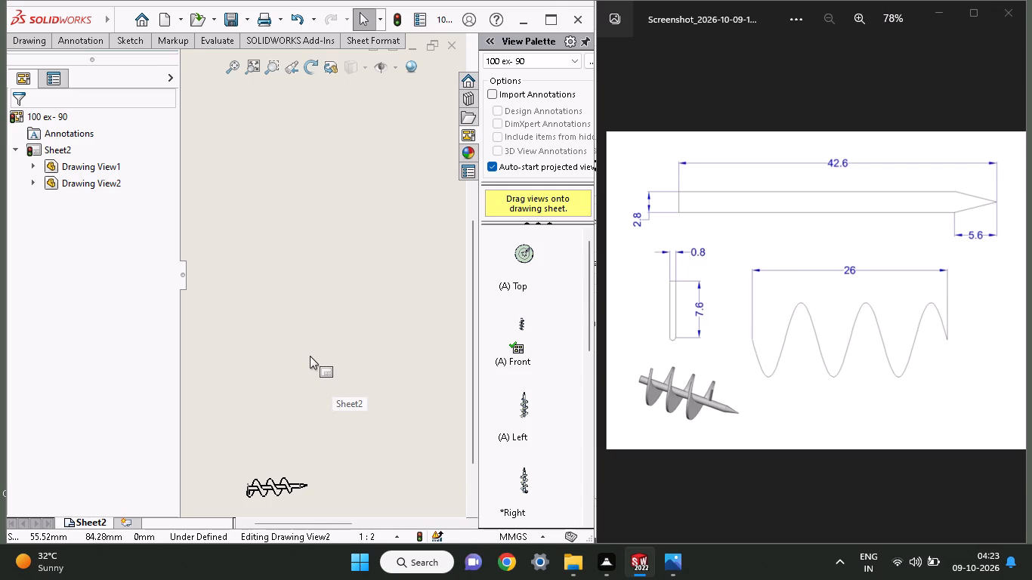
click(128, 42)
click(72, 60)
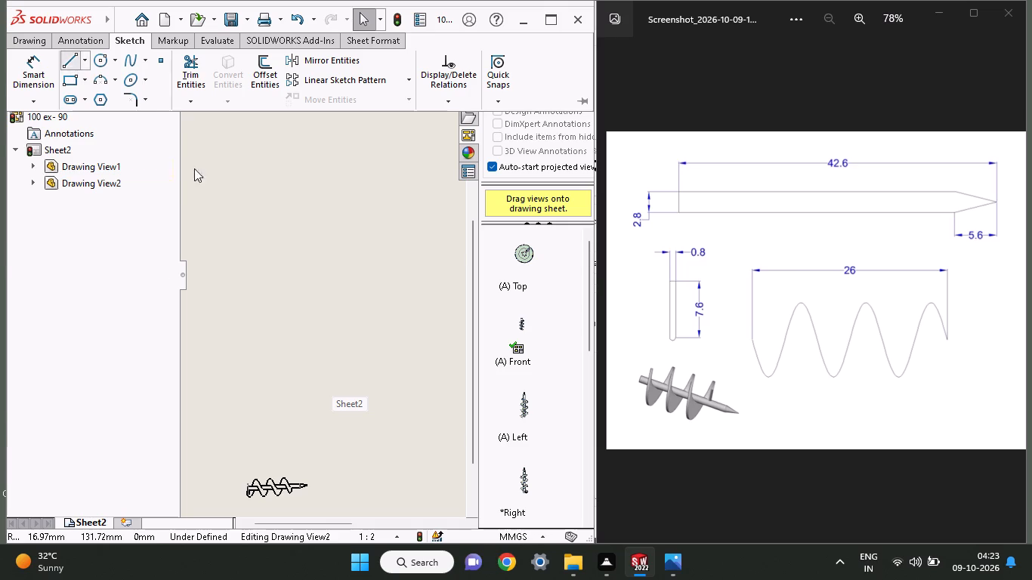
click(252, 273)
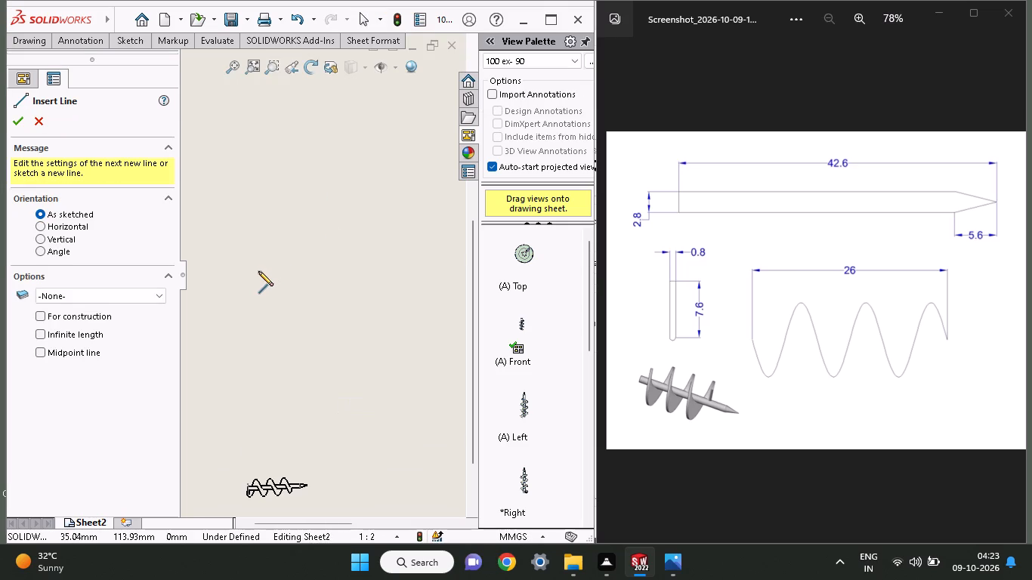
click(351, 270)
right_click(351, 236)
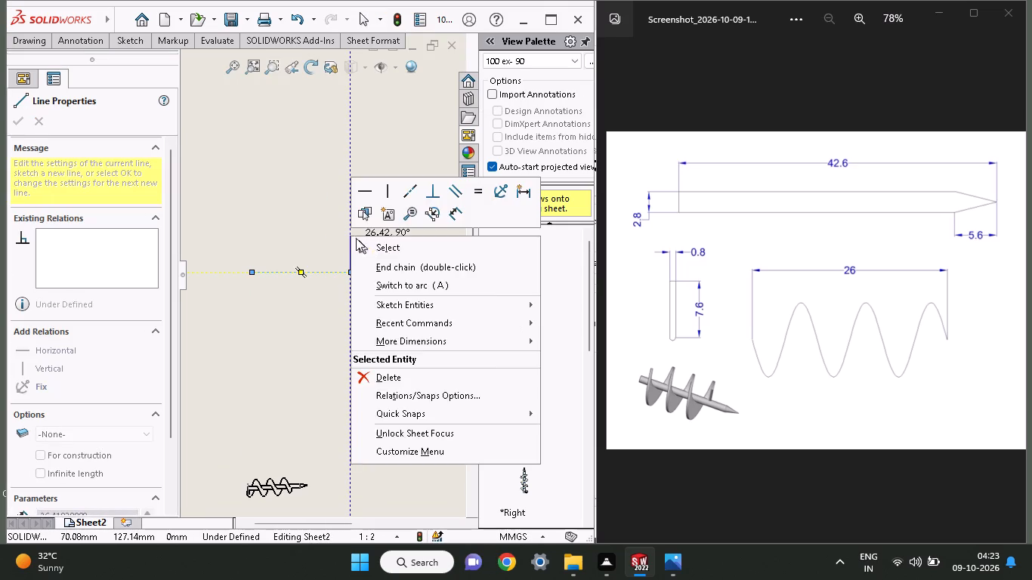
click(369, 243)
Dimension the new horizontal line's length at 26 mm, placing the dimension above it.
click(128, 37)
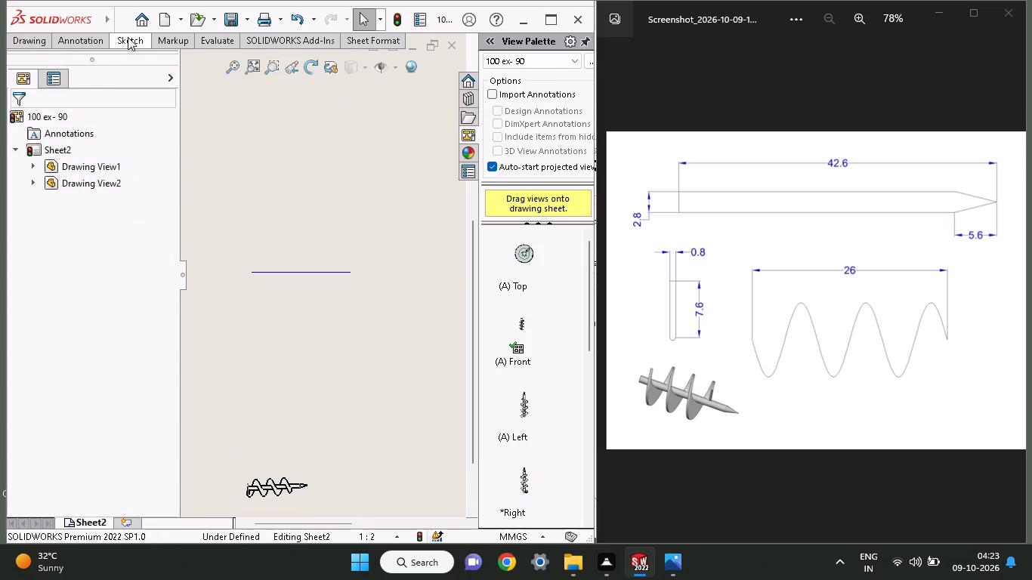
click(50, 73)
click(306, 272)
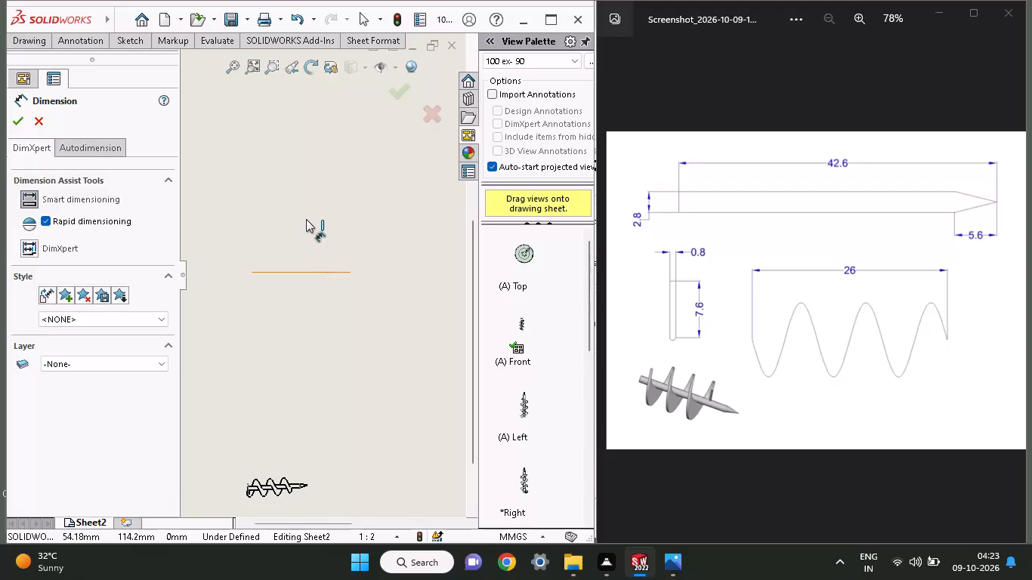
click(304, 196)
text(26)
key(Return)
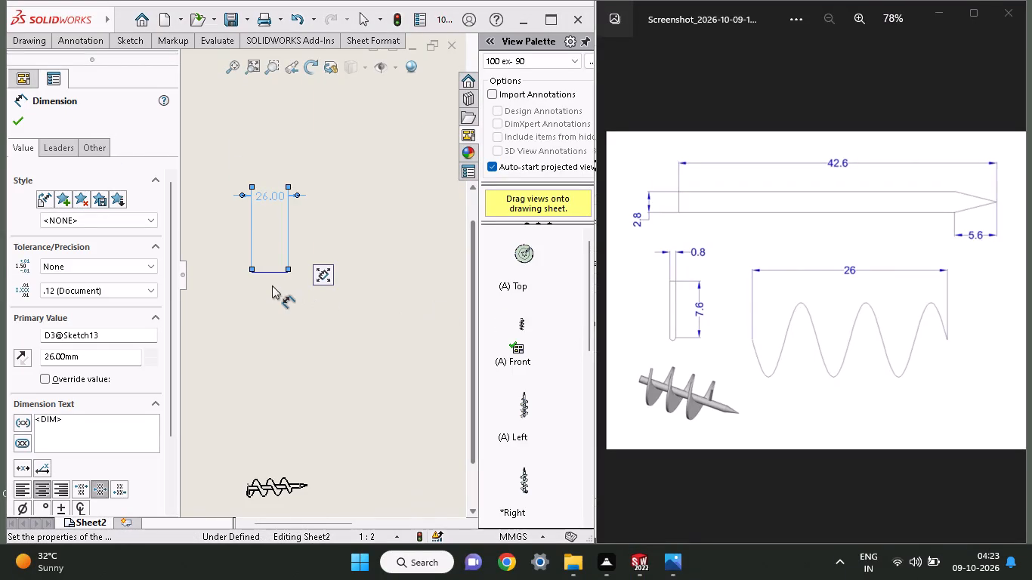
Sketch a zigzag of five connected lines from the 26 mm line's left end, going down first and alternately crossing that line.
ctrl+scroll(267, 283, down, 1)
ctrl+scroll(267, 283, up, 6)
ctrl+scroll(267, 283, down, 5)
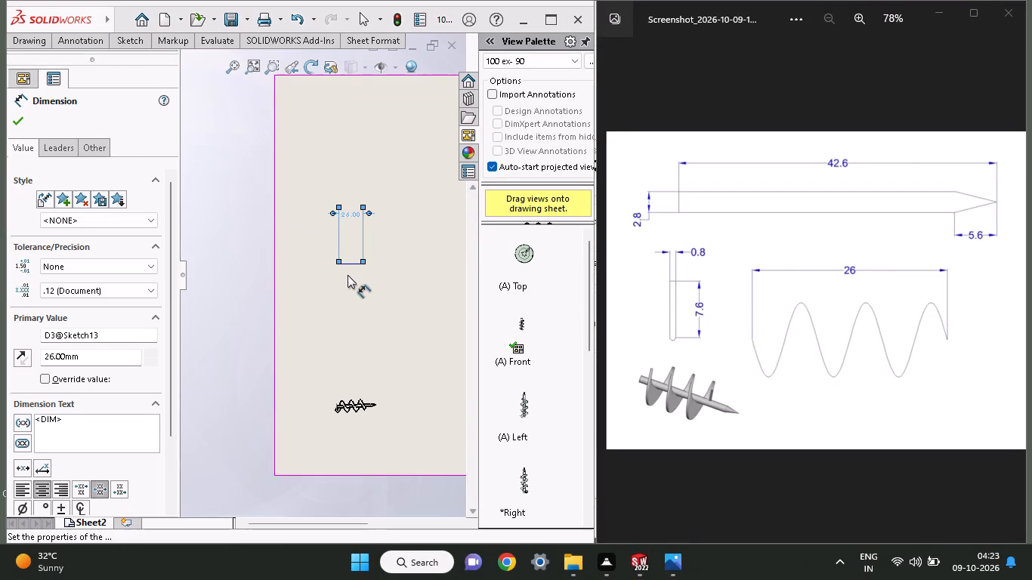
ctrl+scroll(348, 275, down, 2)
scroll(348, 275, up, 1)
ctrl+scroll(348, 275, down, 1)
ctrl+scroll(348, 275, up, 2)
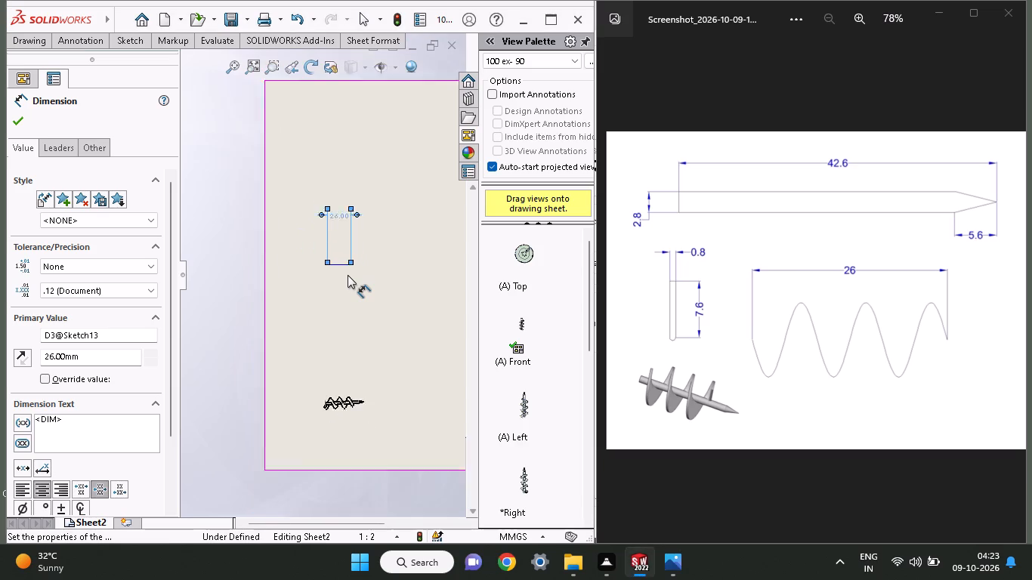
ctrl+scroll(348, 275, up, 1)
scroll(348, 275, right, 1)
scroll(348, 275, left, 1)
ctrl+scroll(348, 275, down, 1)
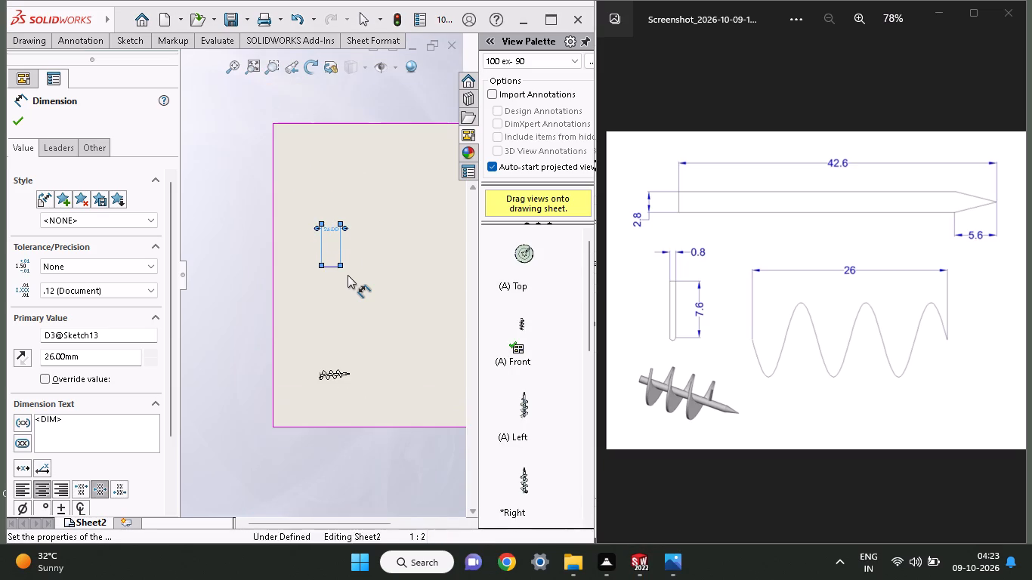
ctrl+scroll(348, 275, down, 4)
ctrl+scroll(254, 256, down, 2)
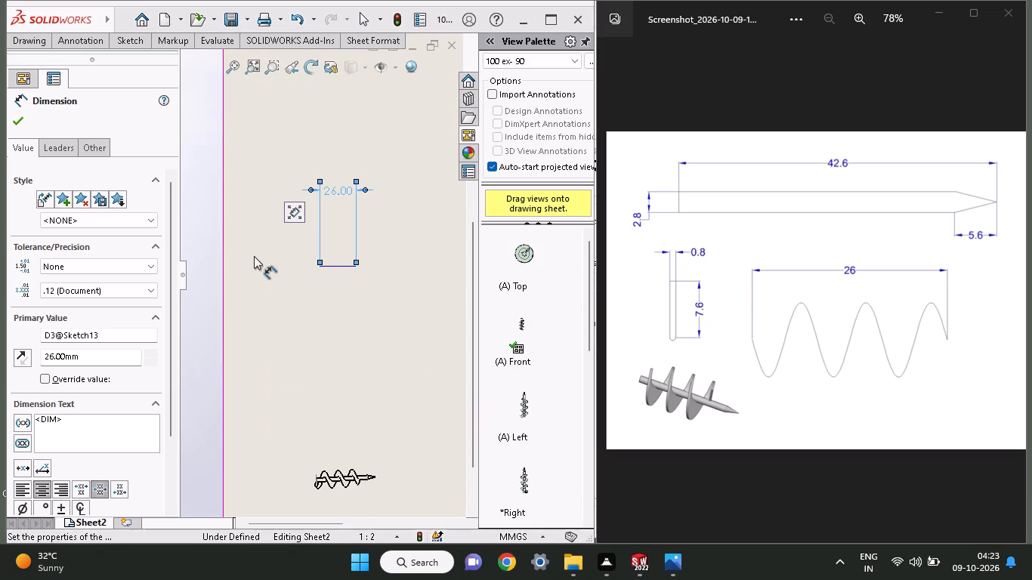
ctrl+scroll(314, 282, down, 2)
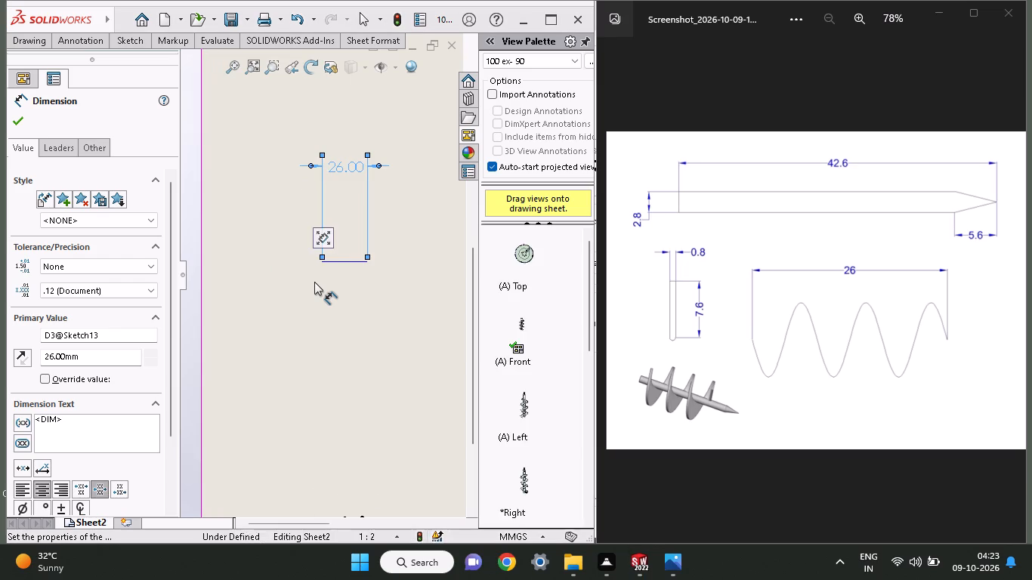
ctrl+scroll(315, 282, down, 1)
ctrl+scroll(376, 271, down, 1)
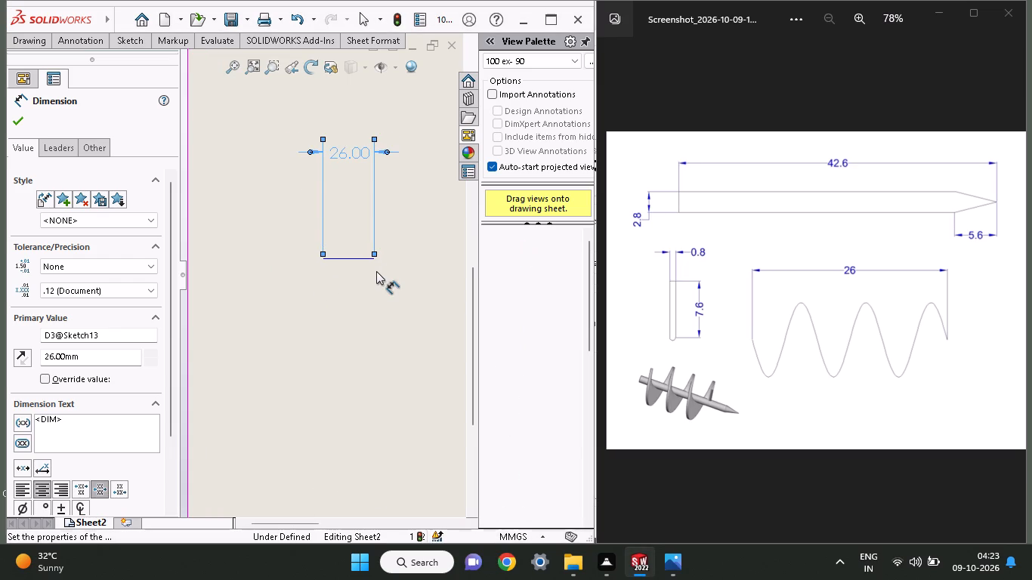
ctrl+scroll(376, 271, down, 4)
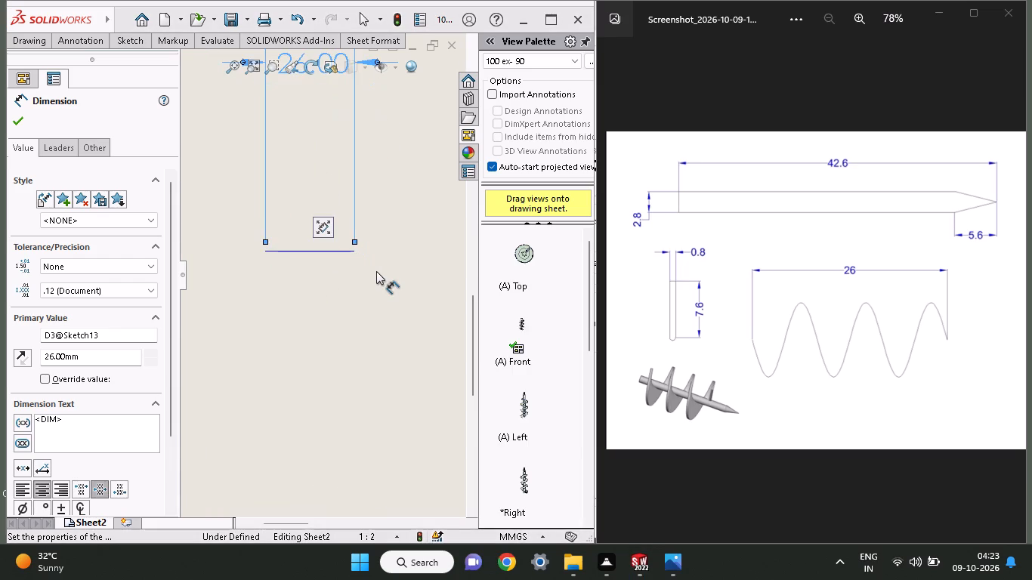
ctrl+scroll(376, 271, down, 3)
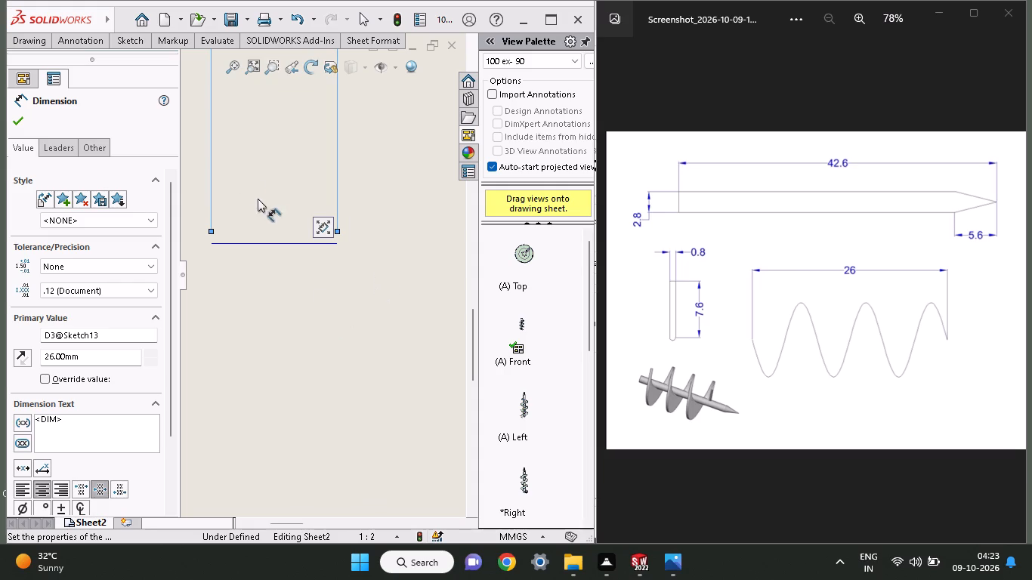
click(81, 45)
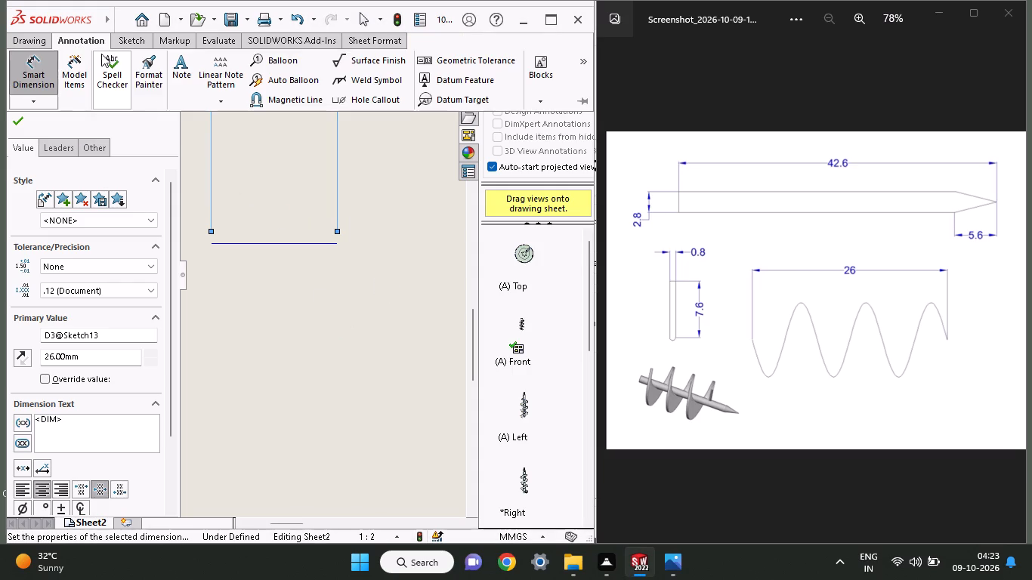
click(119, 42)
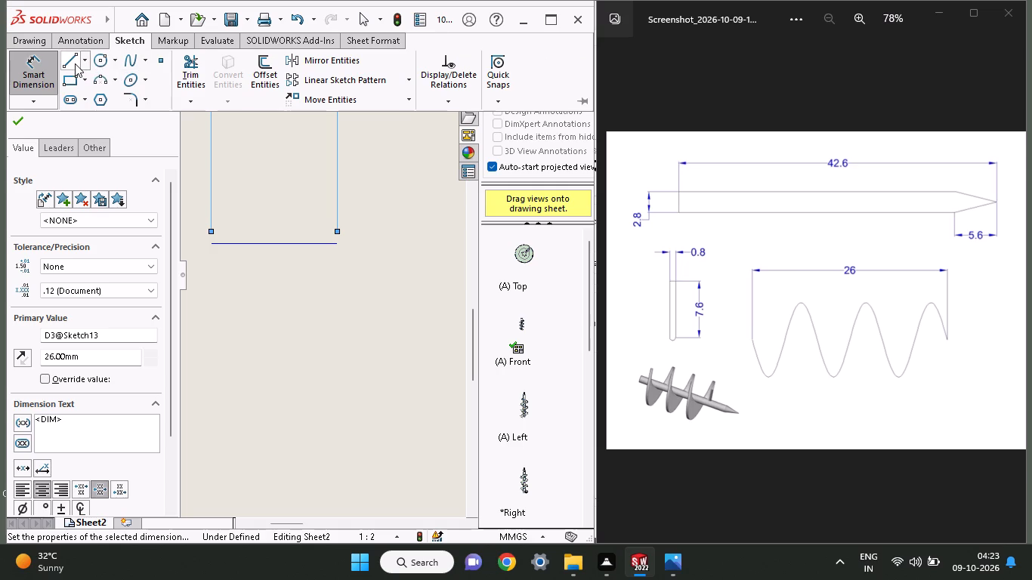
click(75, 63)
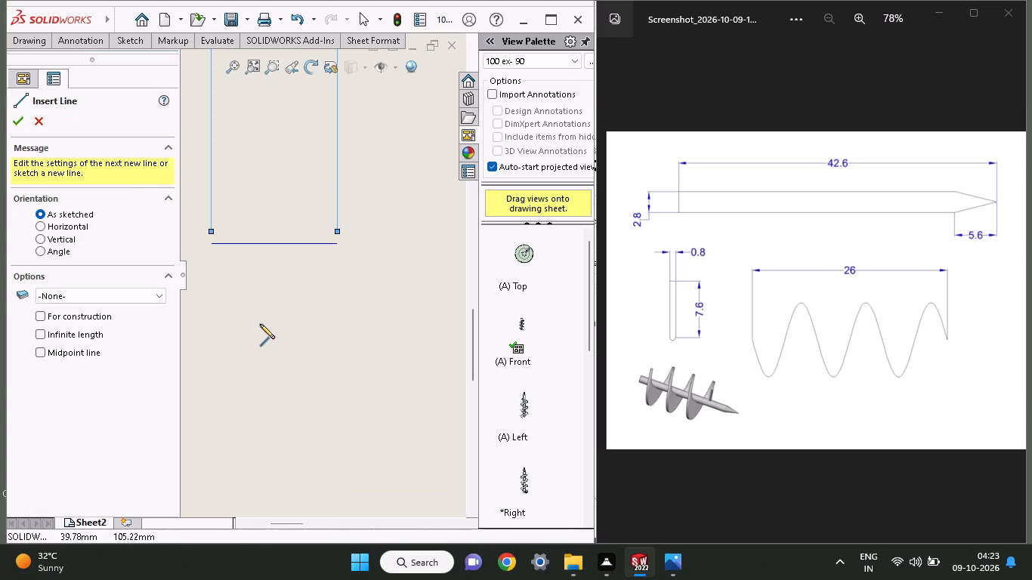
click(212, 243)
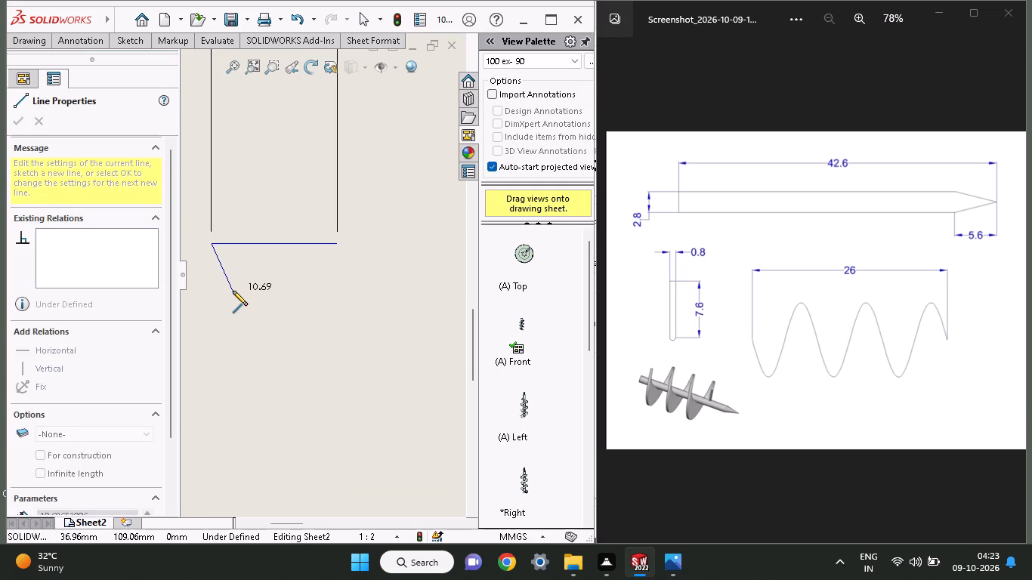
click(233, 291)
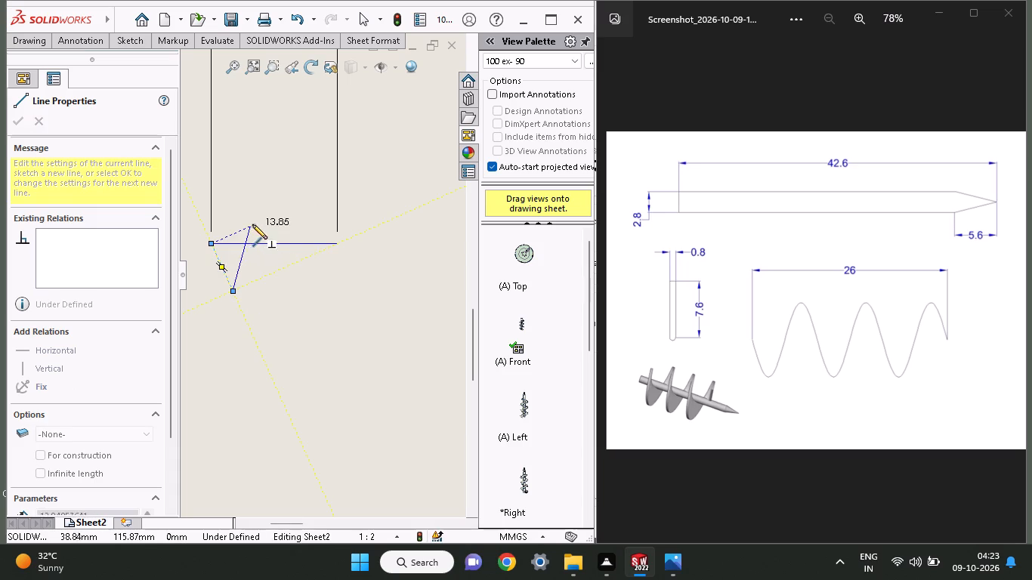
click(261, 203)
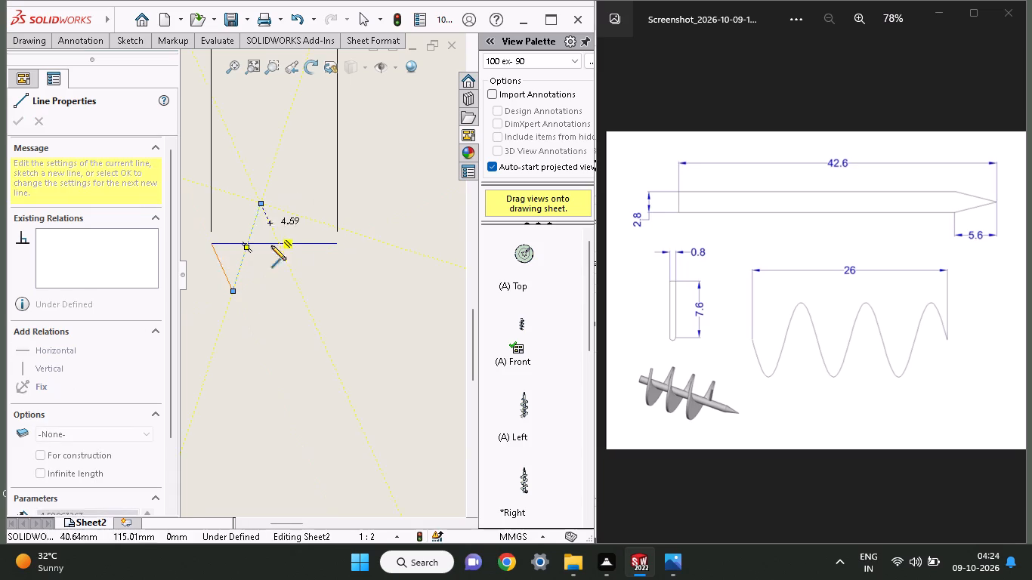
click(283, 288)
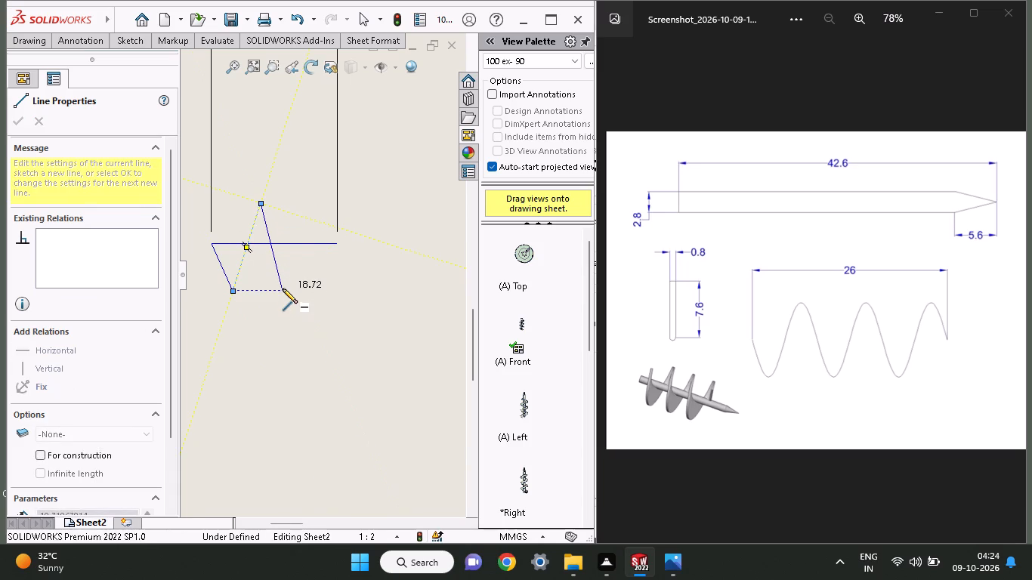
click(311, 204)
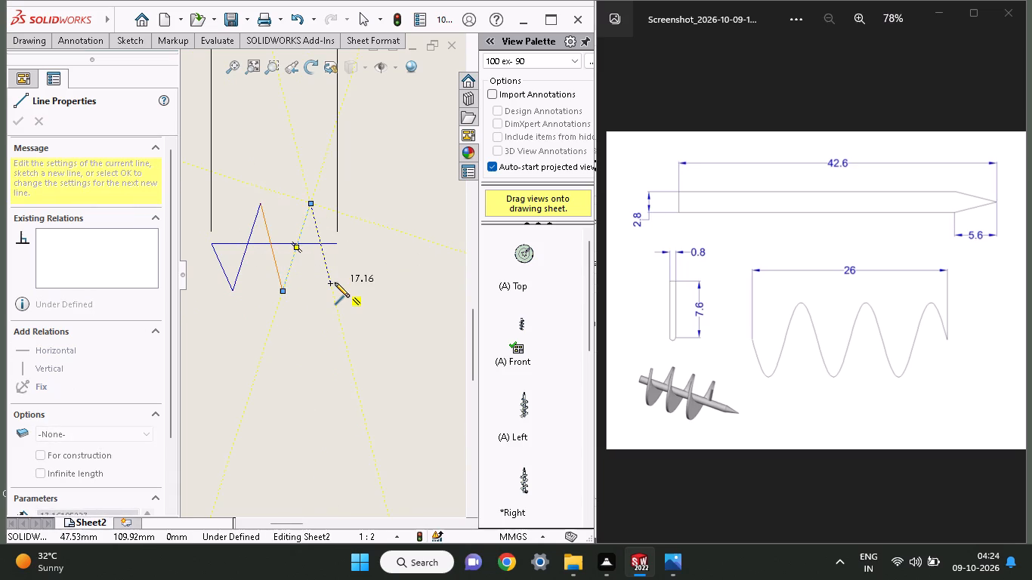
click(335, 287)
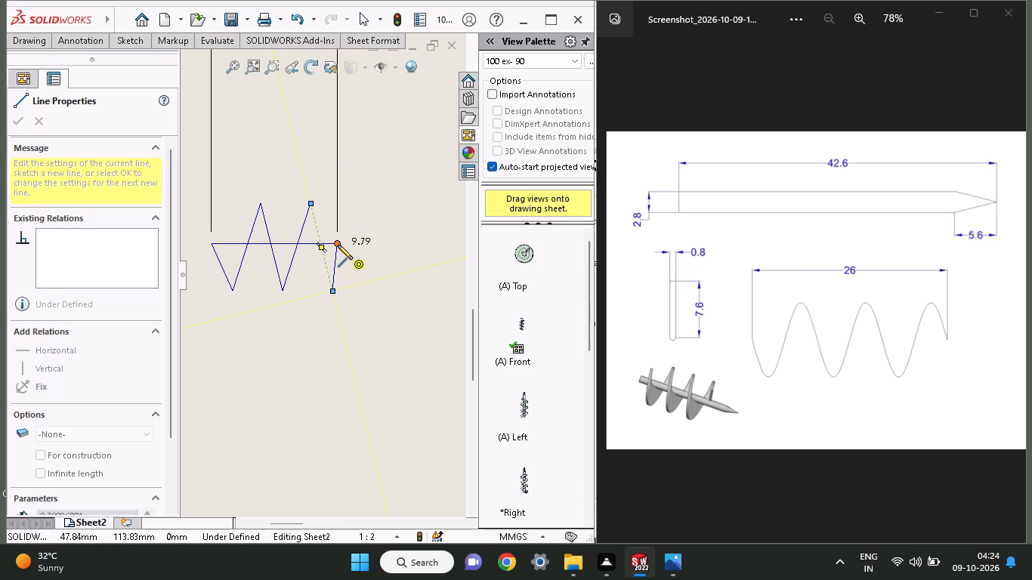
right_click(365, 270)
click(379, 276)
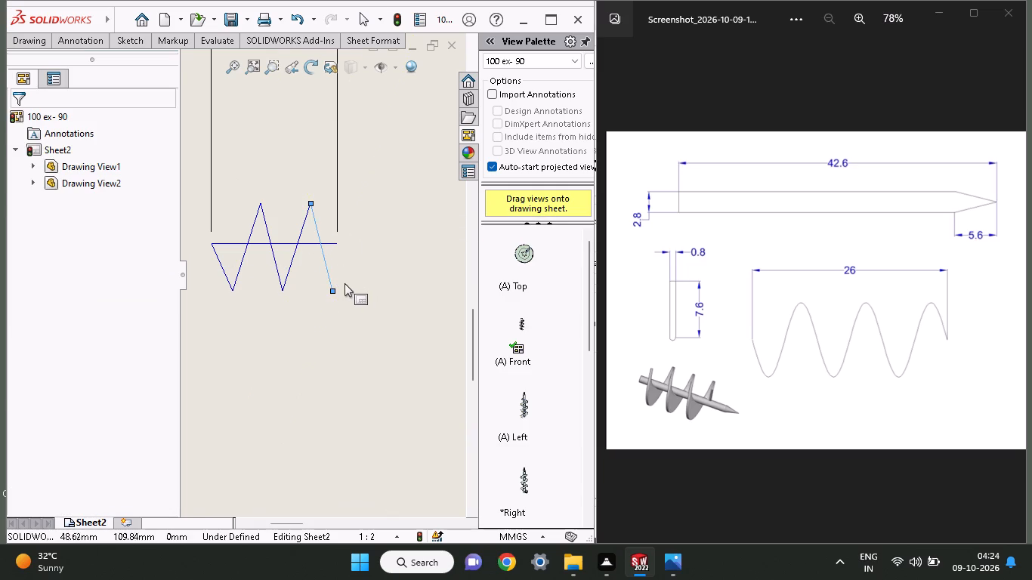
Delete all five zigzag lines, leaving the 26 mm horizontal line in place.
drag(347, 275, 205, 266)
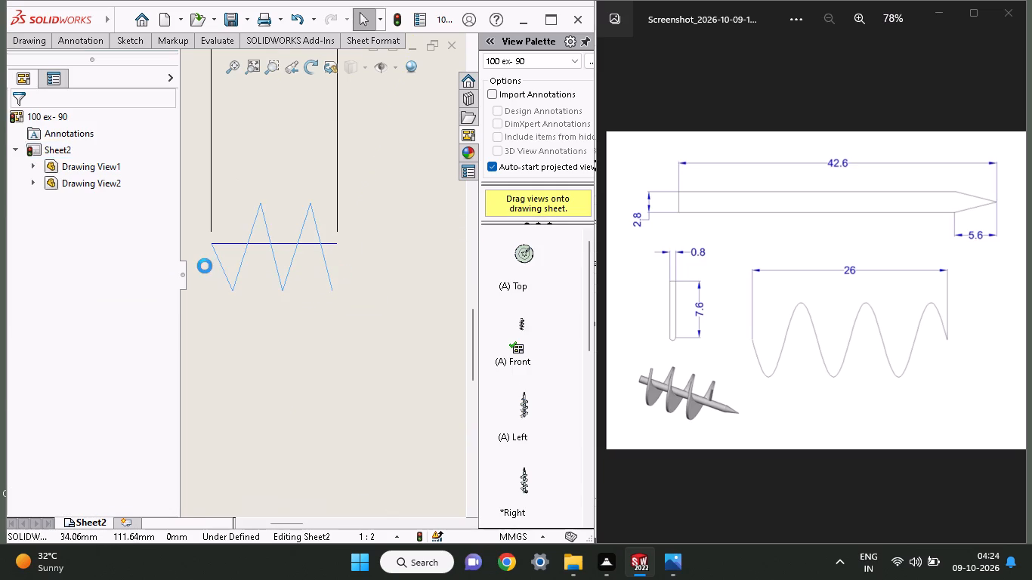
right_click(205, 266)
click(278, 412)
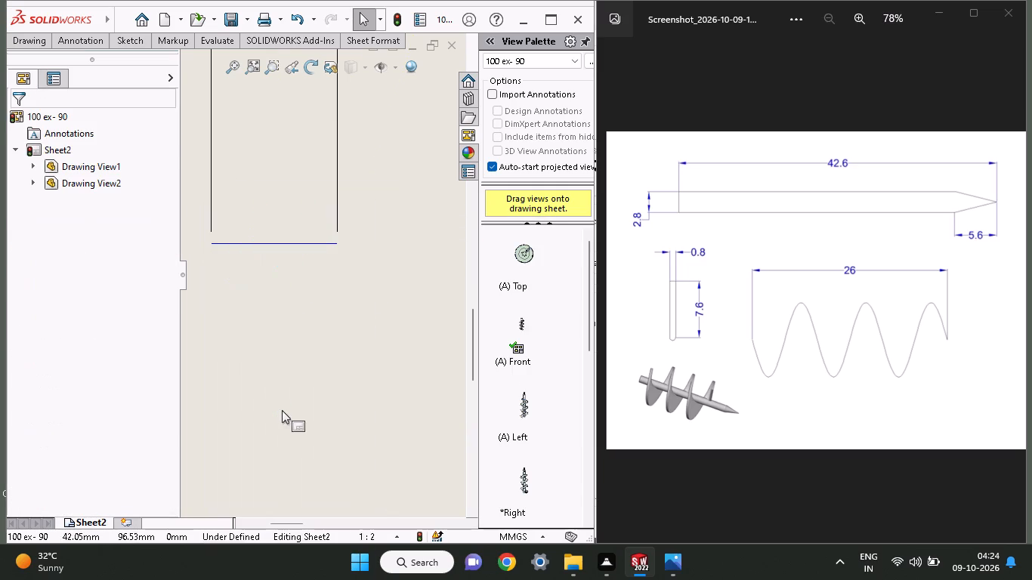
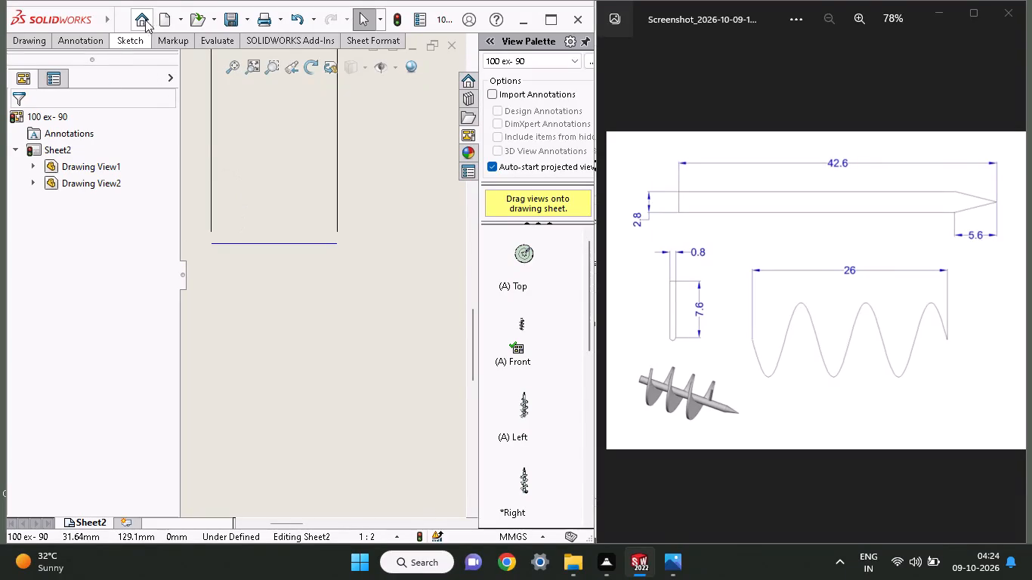
Save the drawing as an Adobe PDF named 100 ex- 90 in the Documents folder.
click(248, 22)
click(246, 60)
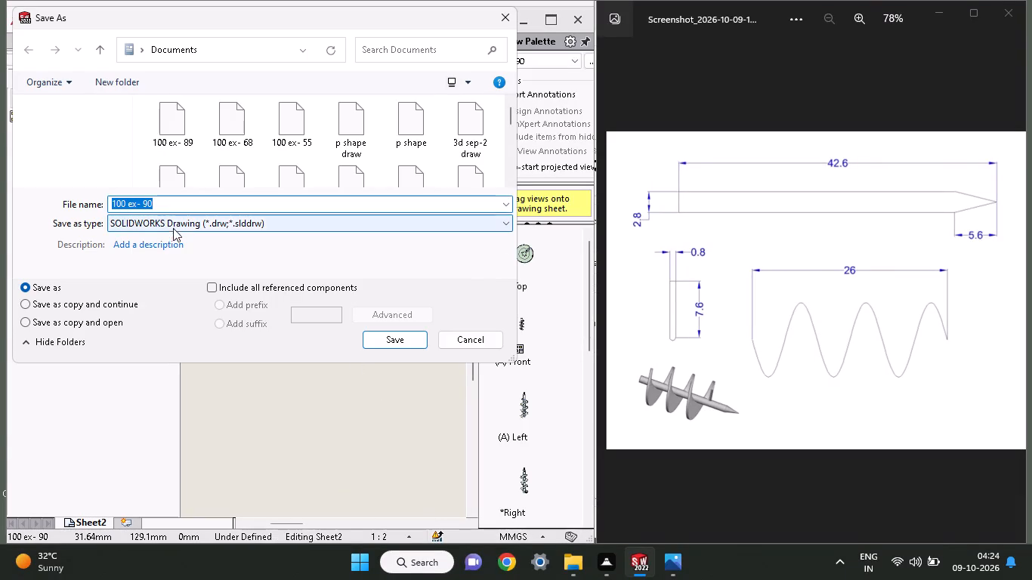
click(175, 223)
click(187, 274)
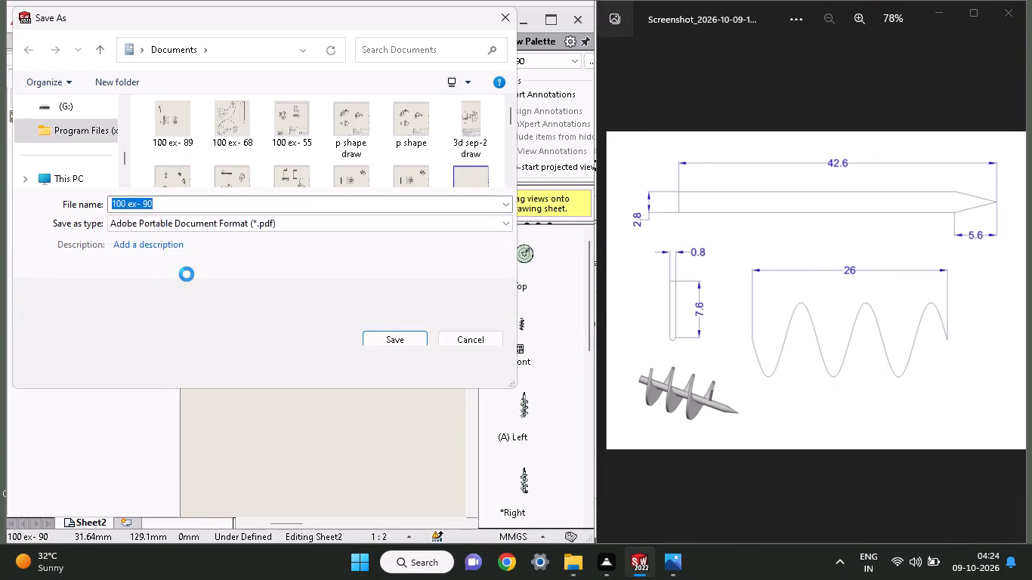
click(407, 369)
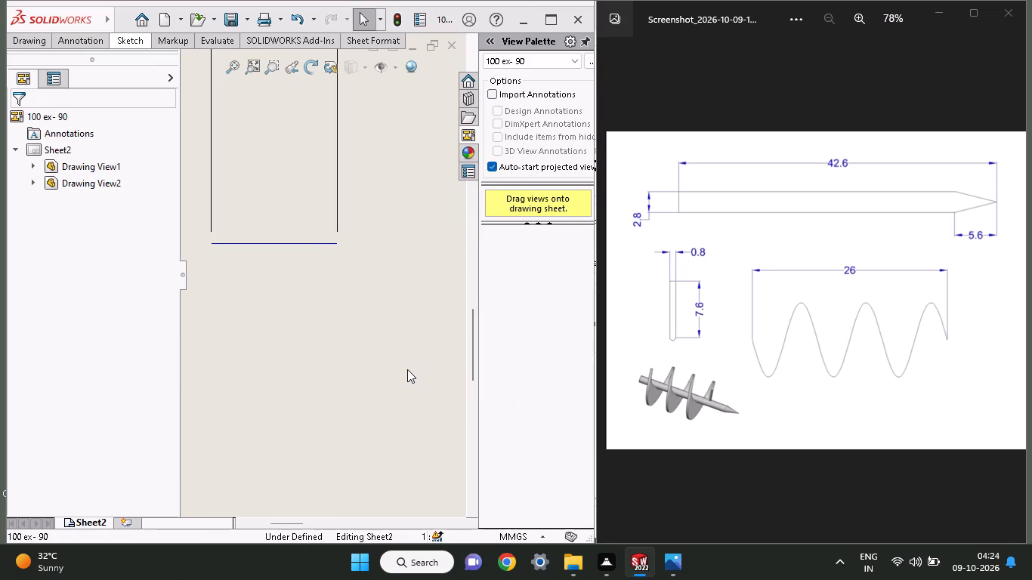